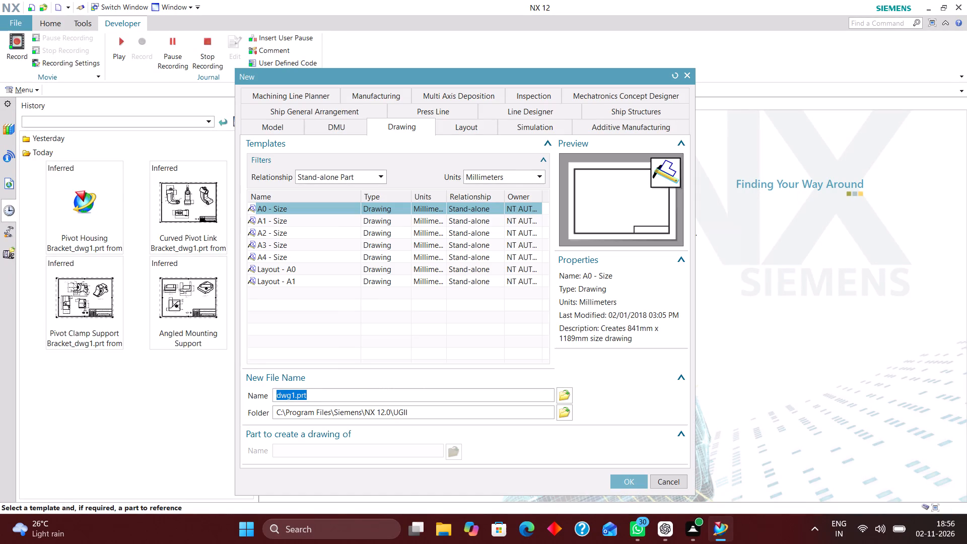
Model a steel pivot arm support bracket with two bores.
Create a new millimetre Model part named model1.prt in the Pivot Arm Support folder inside the desktop's NEW folder.
left_click(272, 128)
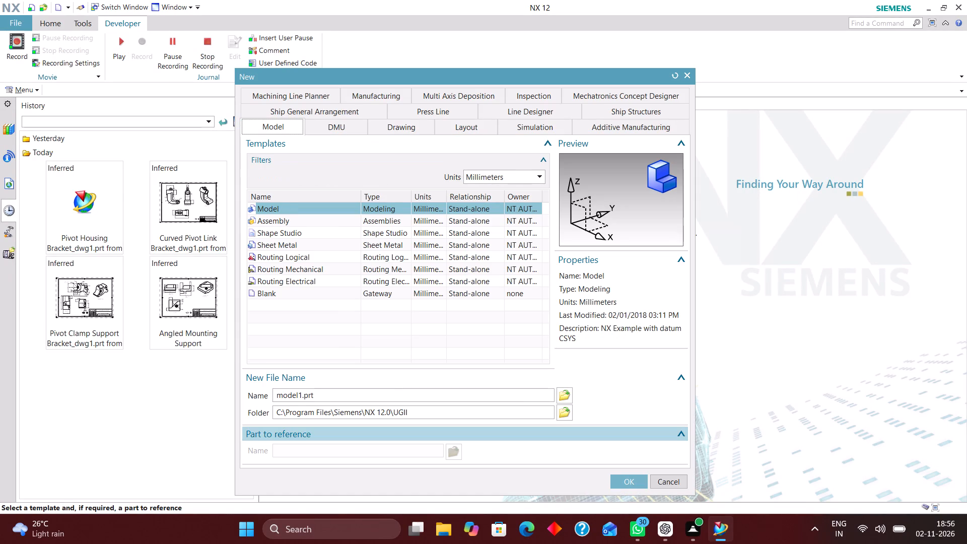
left_click(570, 410)
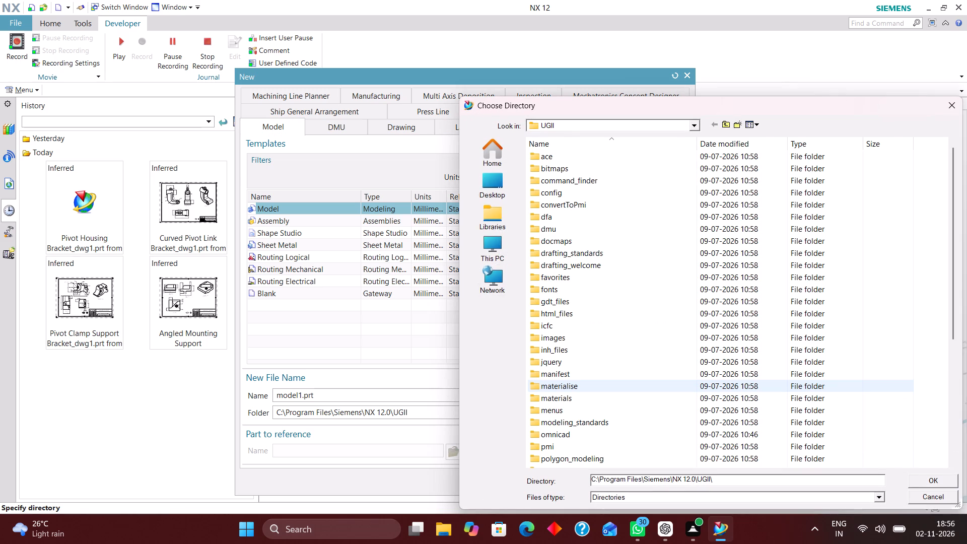
double_click(495, 183)
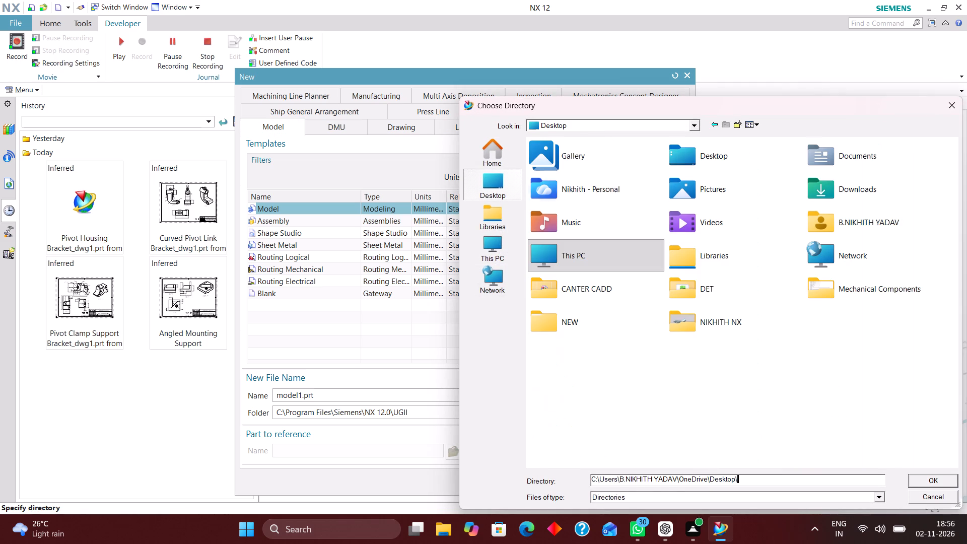
double_click(608, 326)
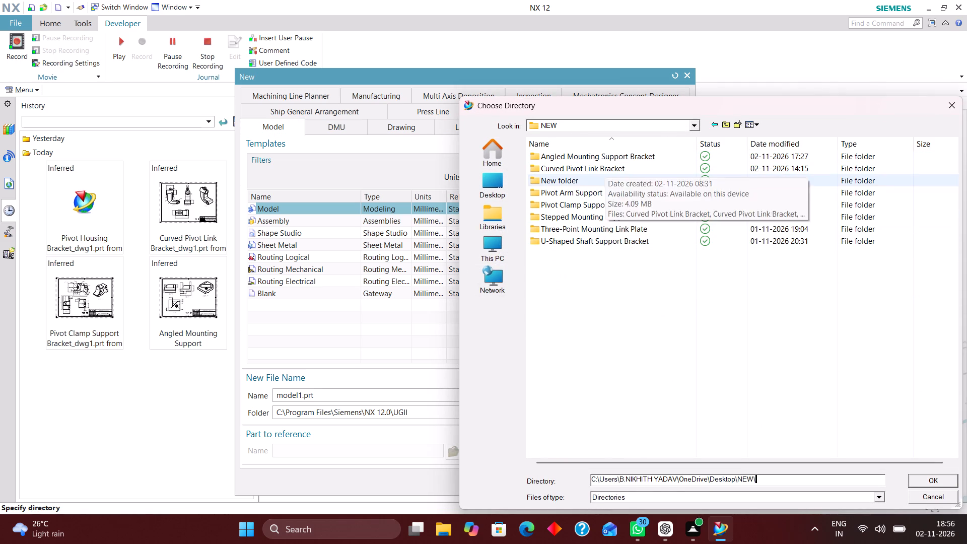
double_click(600, 187)
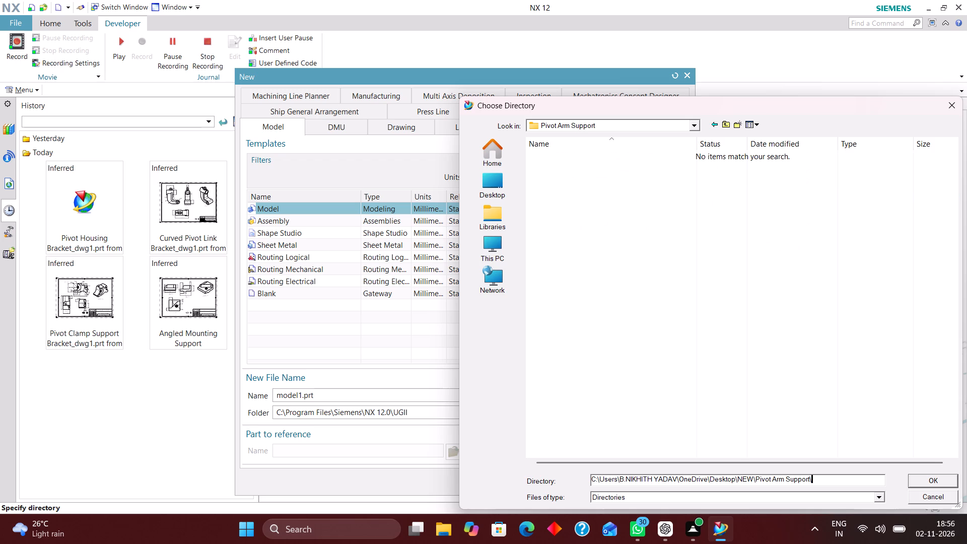
left_click(945, 478)
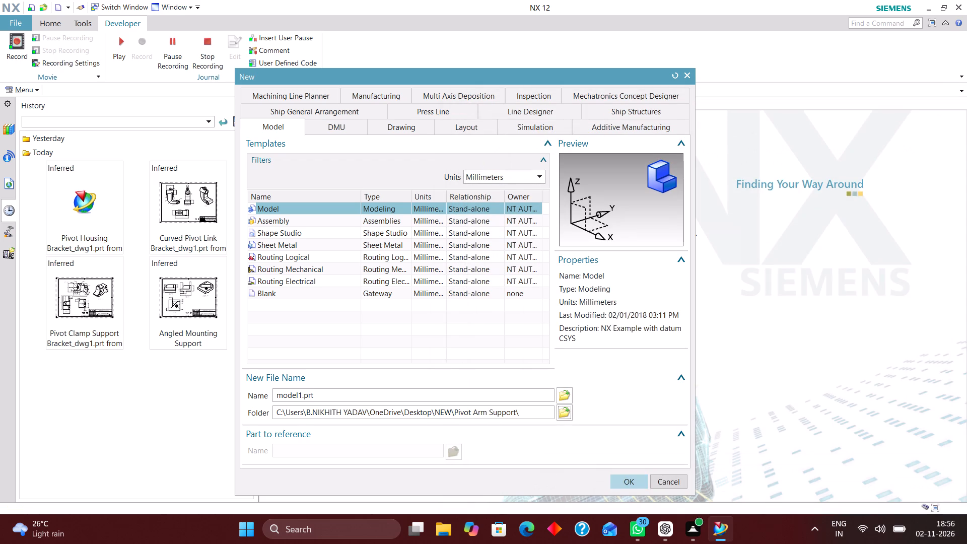
left_click(637, 481)
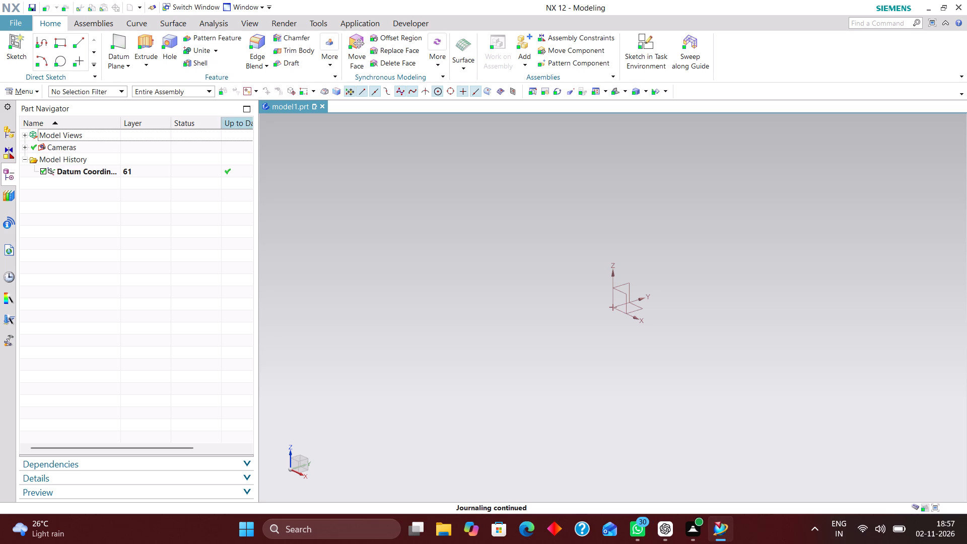
In the sketch preferences, turn off Display Constraint Symbols and Continuous Auto Dimensioning.
left_click(31, 92)
left_click(60, 214)
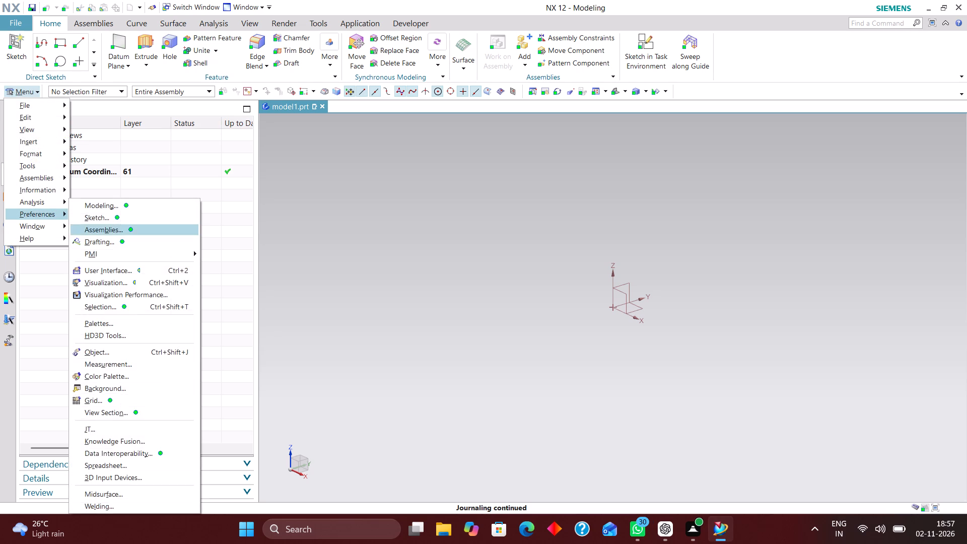
left_click(136, 218)
left_click(212, 152)
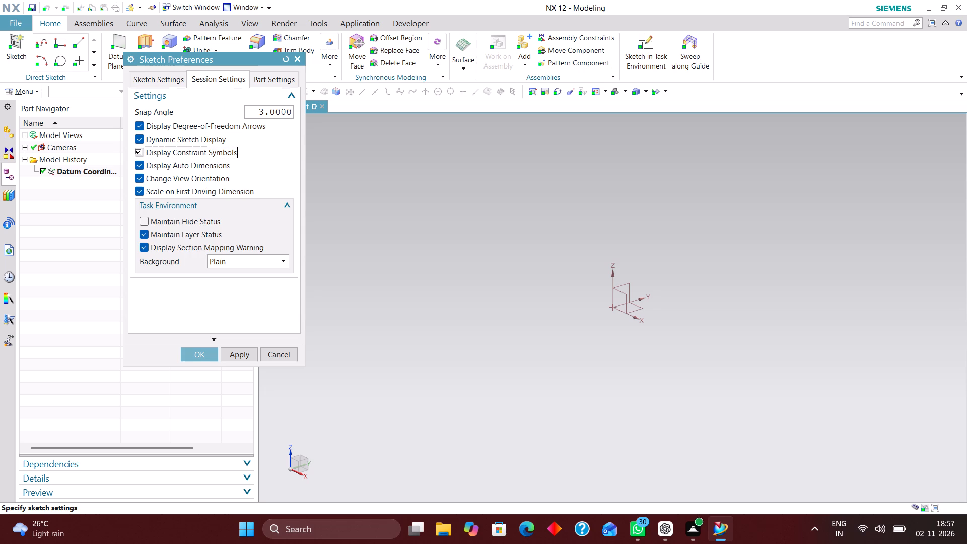
left_click(154, 74)
left_click(177, 181)
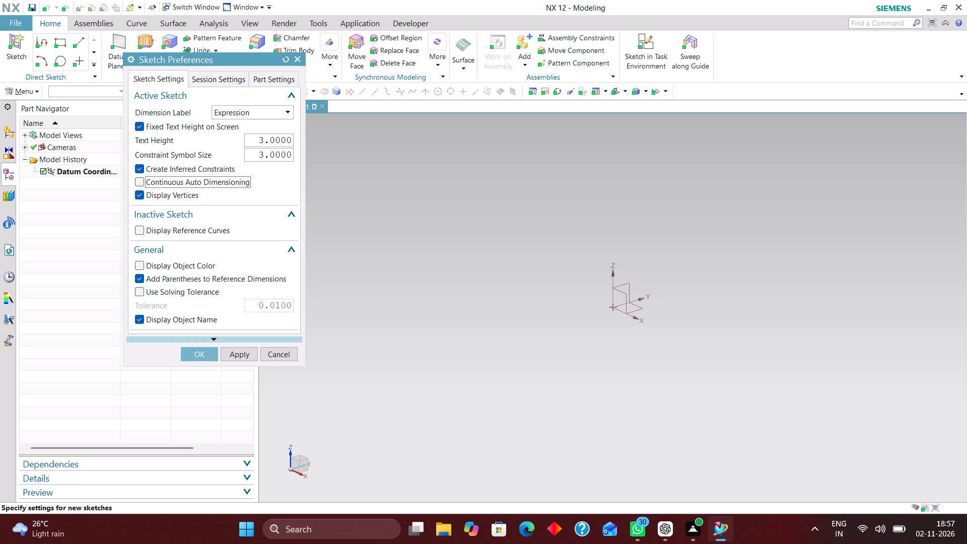
left_click(205, 349)
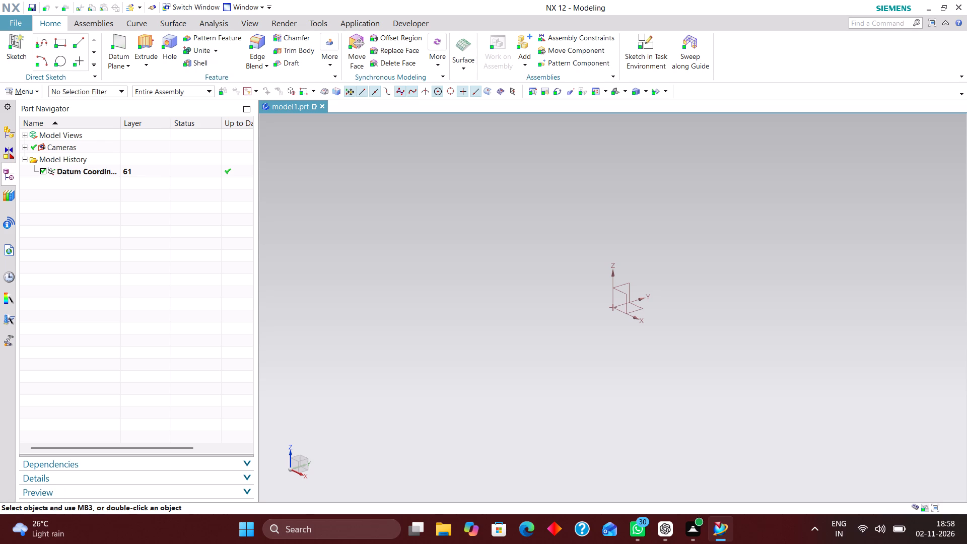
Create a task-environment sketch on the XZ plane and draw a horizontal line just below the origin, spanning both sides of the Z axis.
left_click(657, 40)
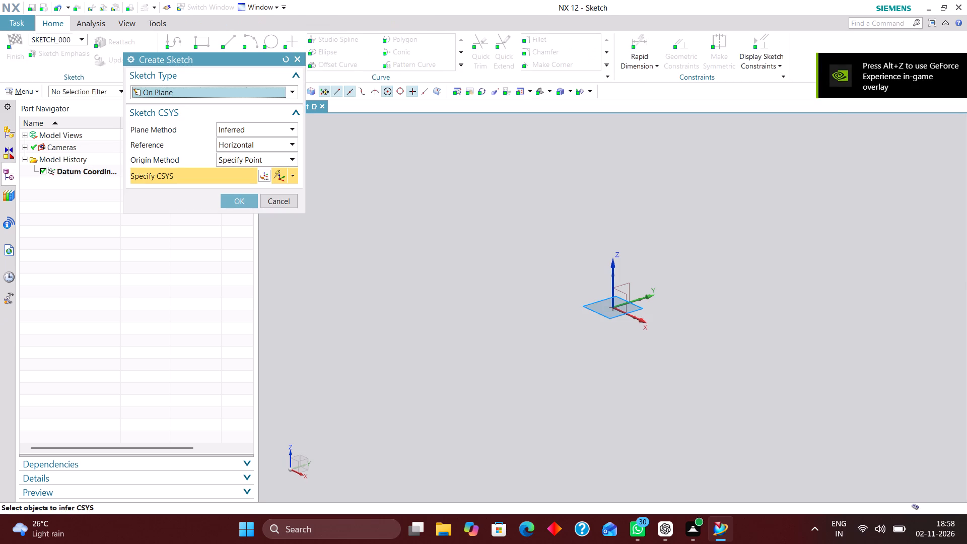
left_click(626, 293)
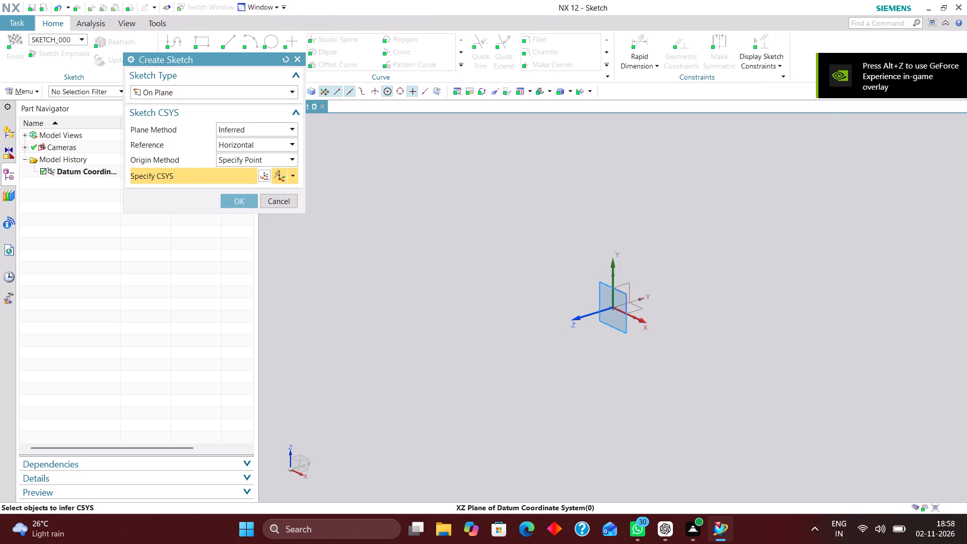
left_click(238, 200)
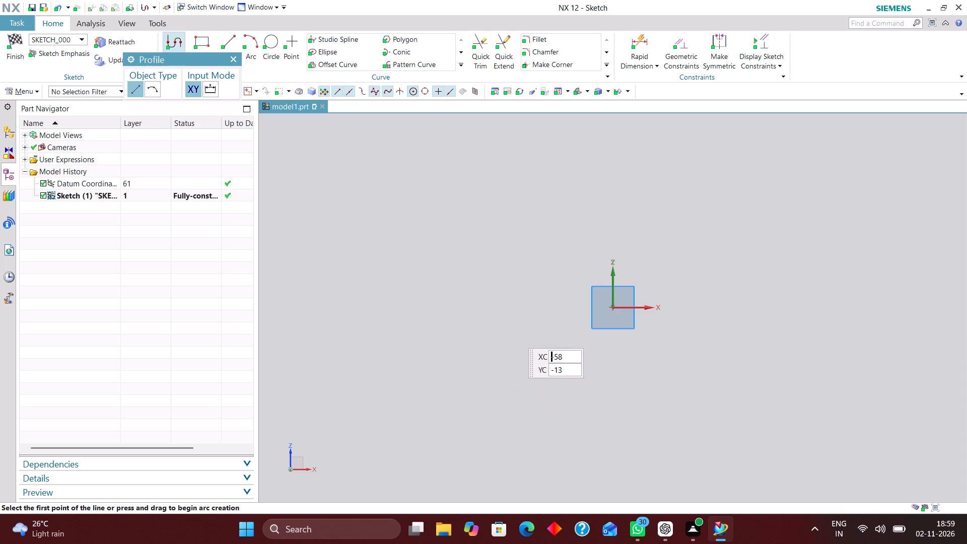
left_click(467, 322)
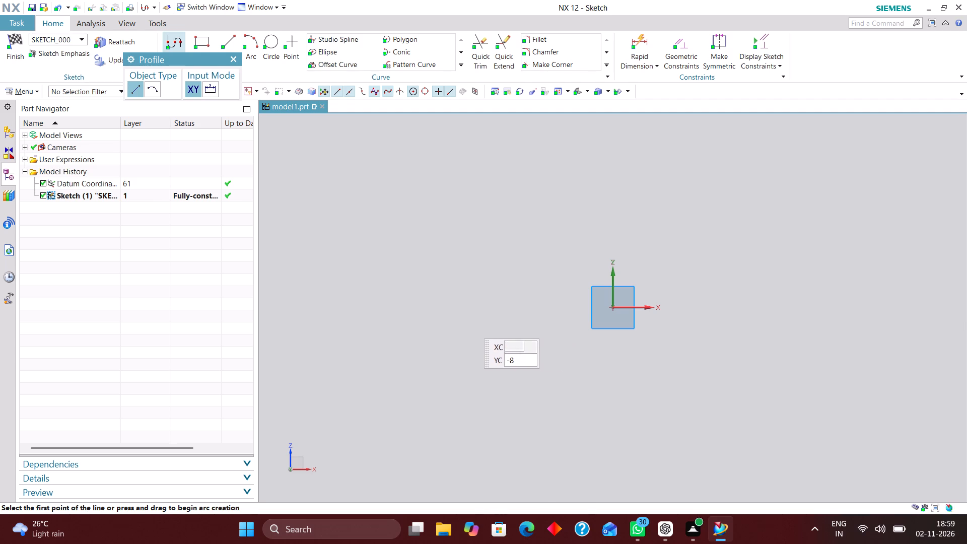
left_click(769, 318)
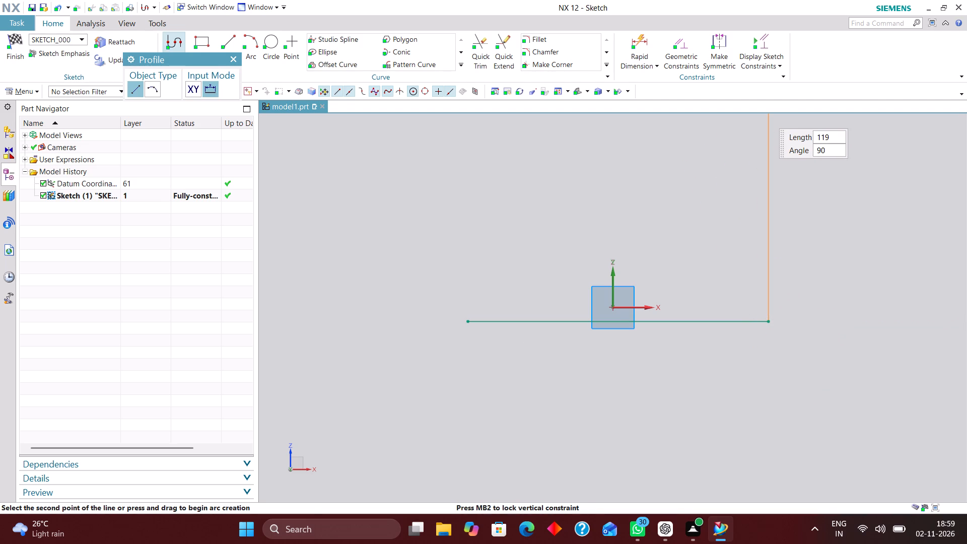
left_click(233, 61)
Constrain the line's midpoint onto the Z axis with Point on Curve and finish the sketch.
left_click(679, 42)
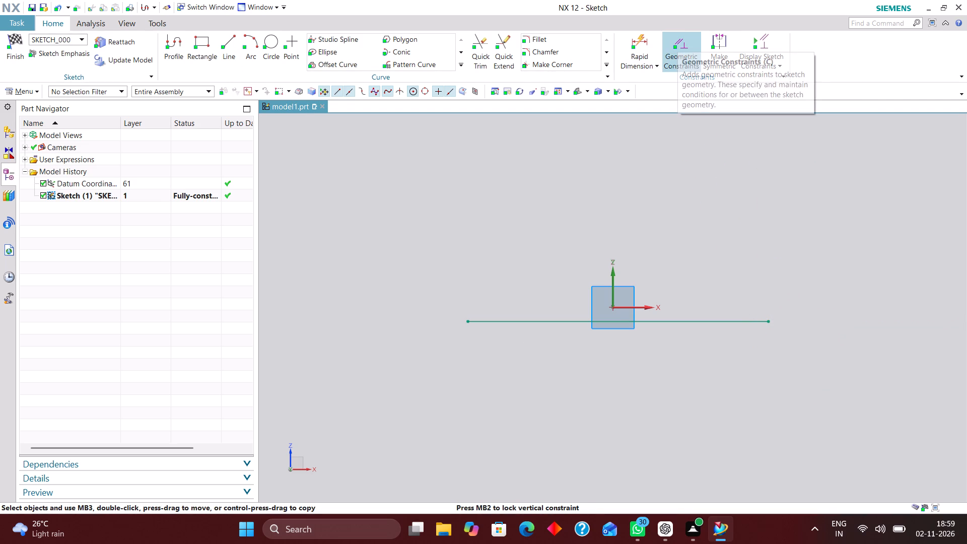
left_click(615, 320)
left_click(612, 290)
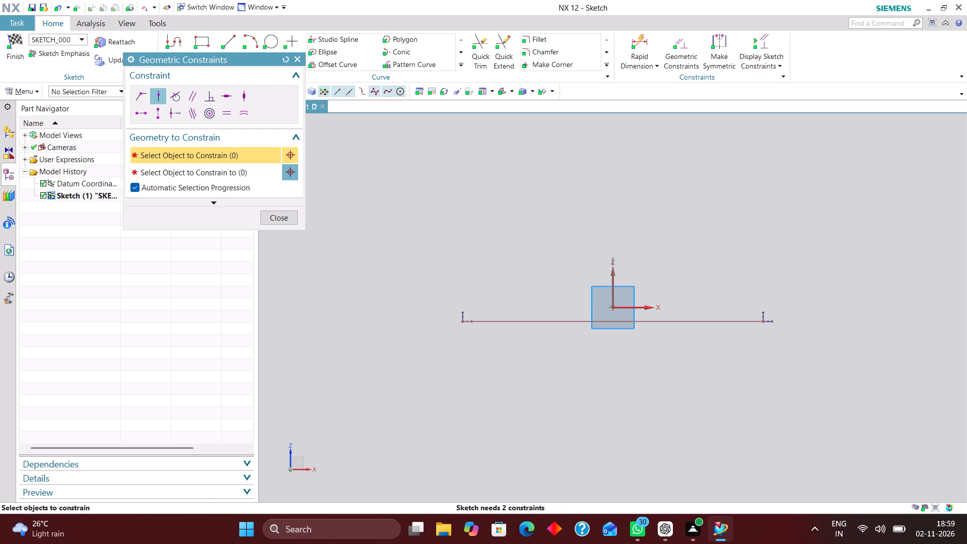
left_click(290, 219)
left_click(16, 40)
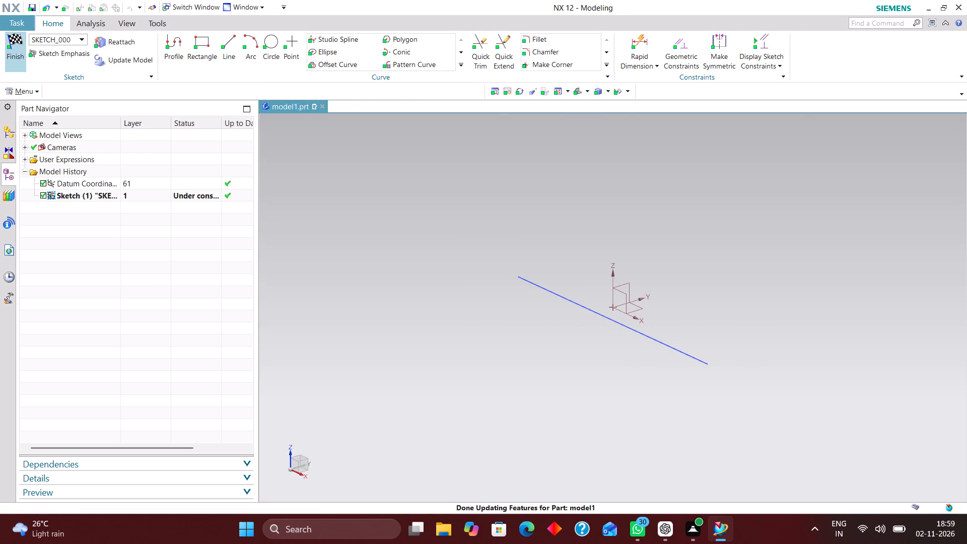
In the sketch preferences, set Dimension Label to Value, turn off Display Auto Dimensions and turn on Display Constraint Symbols.
left_click(37, 91)
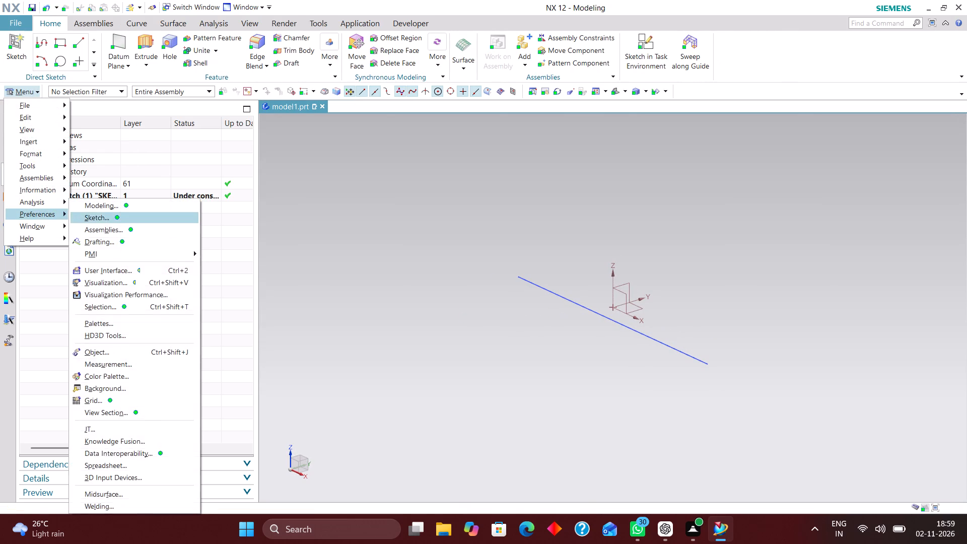
left_click(166, 220)
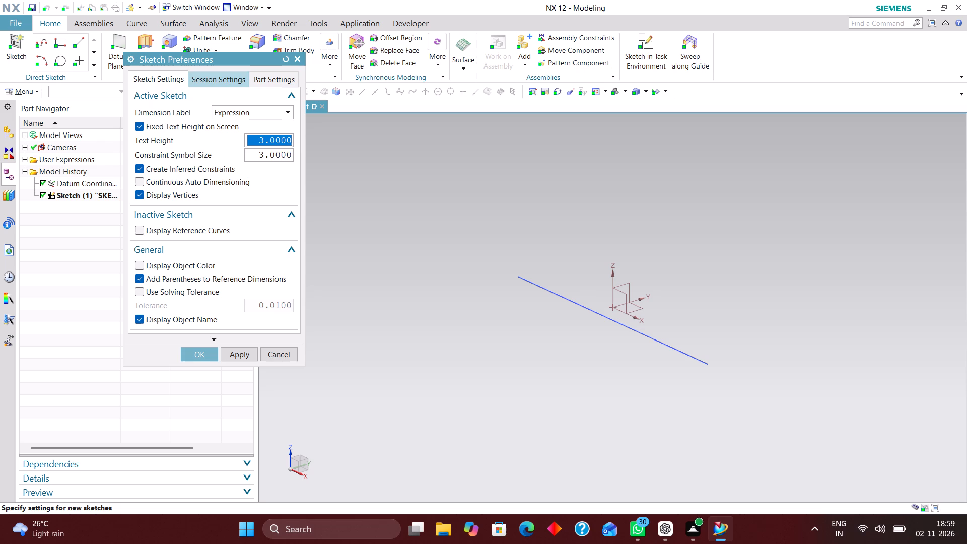
left_click(232, 107)
left_click(232, 144)
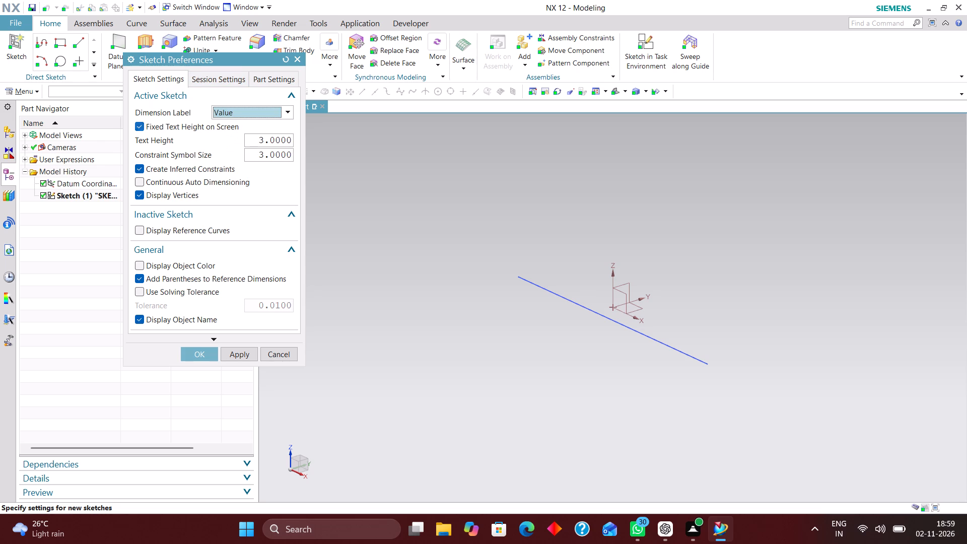
left_click(226, 76)
left_click(186, 162)
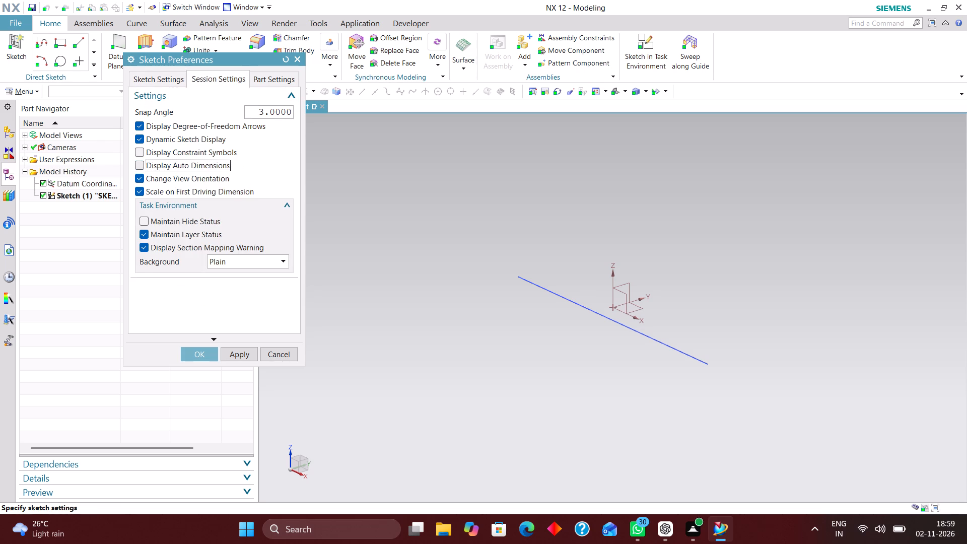
left_click(195, 151)
left_click(207, 356)
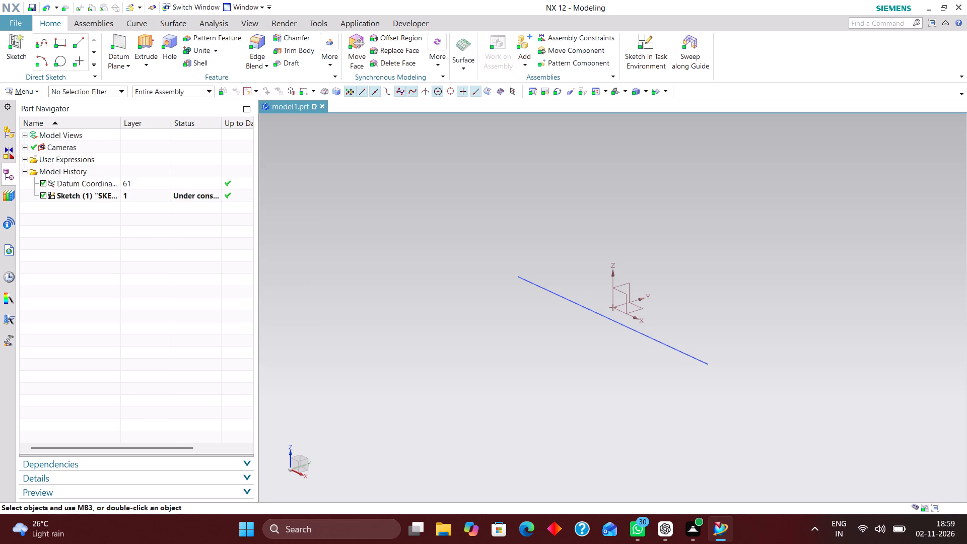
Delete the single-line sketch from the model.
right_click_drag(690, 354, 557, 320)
Create a new task-environment sketch on the XZ plane and draw a long horizontal line below the origin.
left_click(650, 43)
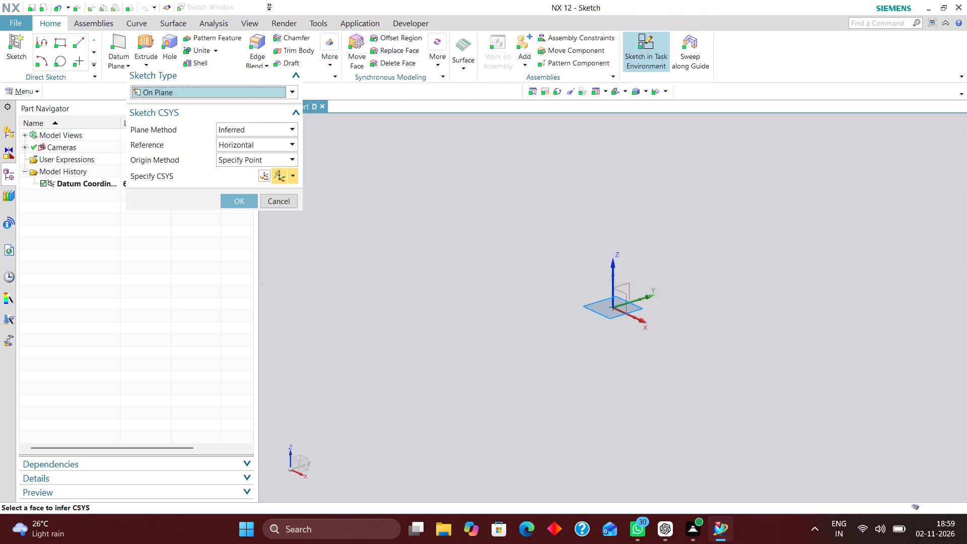
left_click(625, 300)
left_click(239, 200)
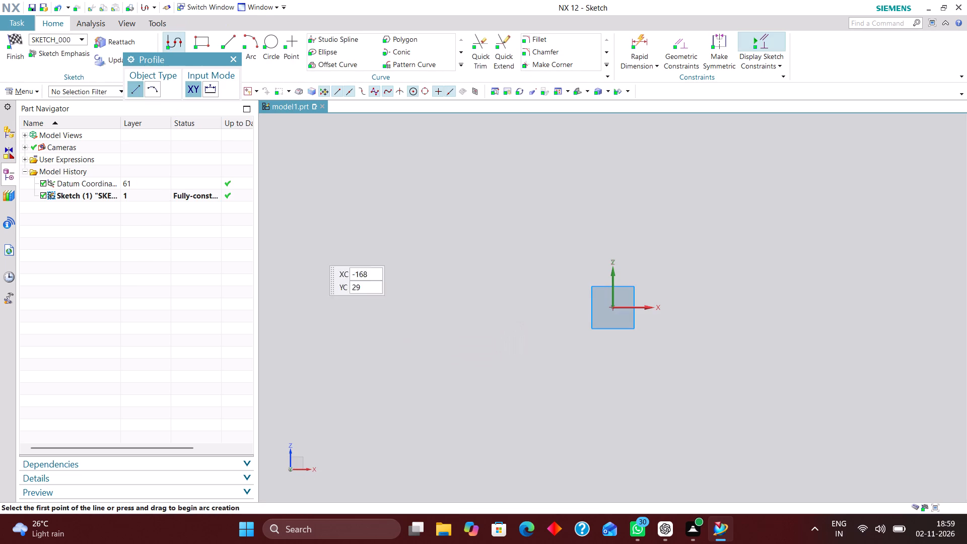
left_click(238, 40)
left_click(463, 371)
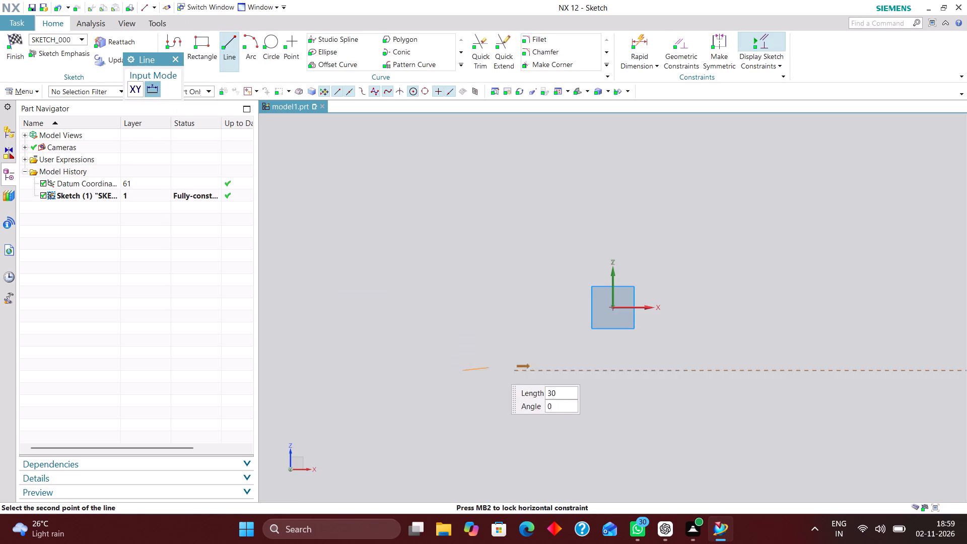
left_click(787, 368)
Constrain the line's midpoint onto both the Z axis and the X axis with Point on Curve, centring the line on the origin.
left_click(677, 44)
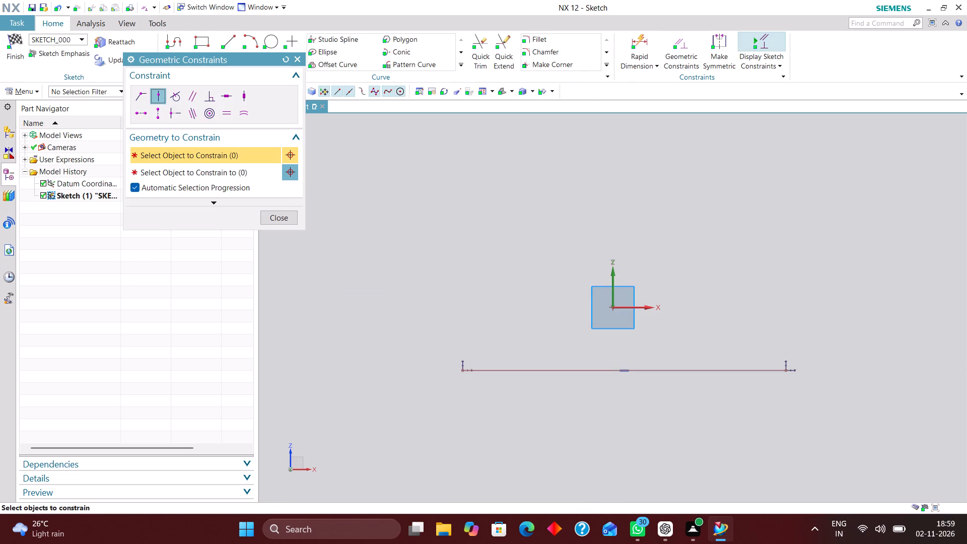
left_click(625, 369)
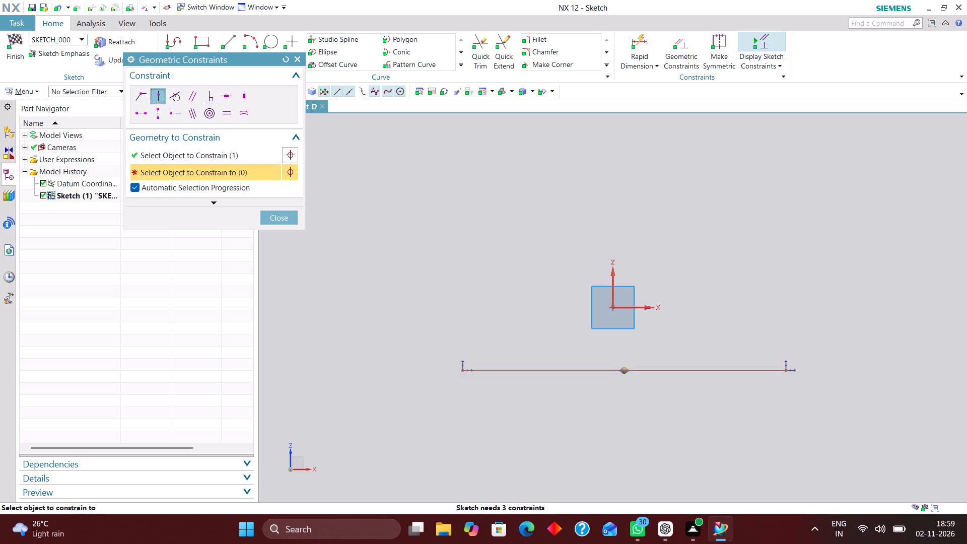
left_click(615, 292)
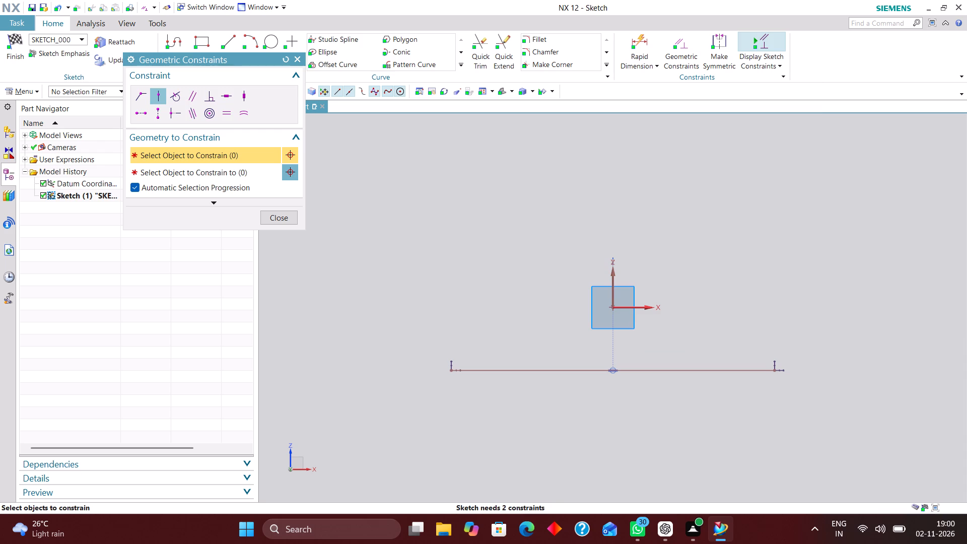
left_click(612, 369)
left_click(637, 303)
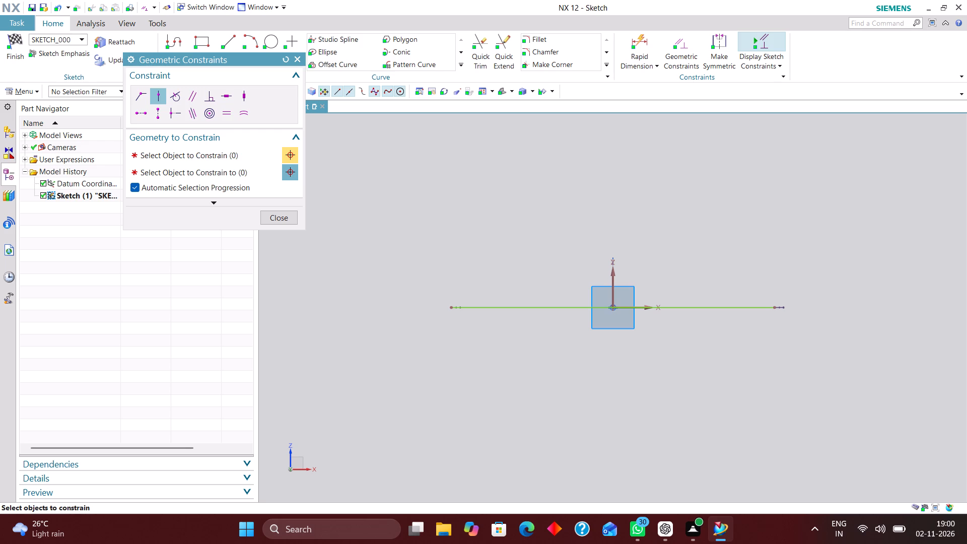
scroll(750, 373, "down", 6)
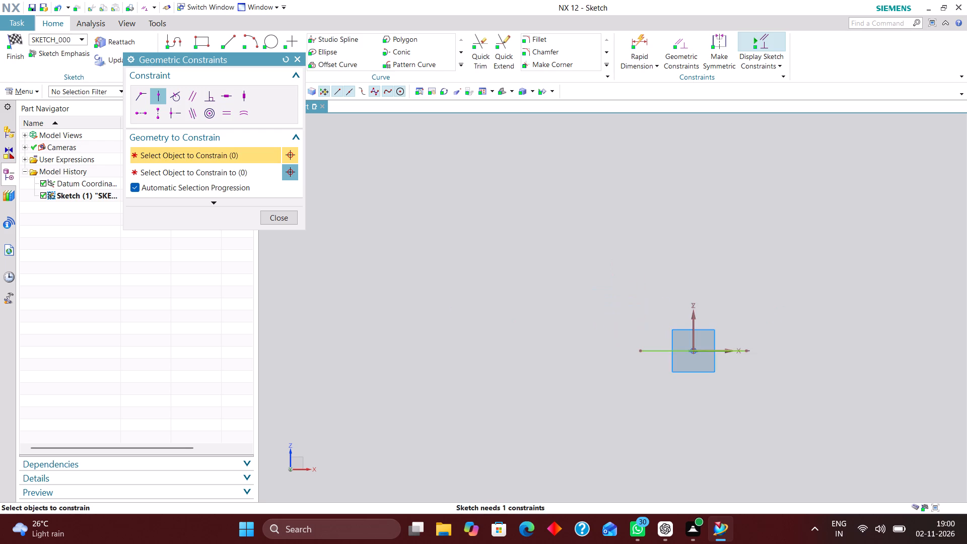
scroll(733, 341, "up", 3)
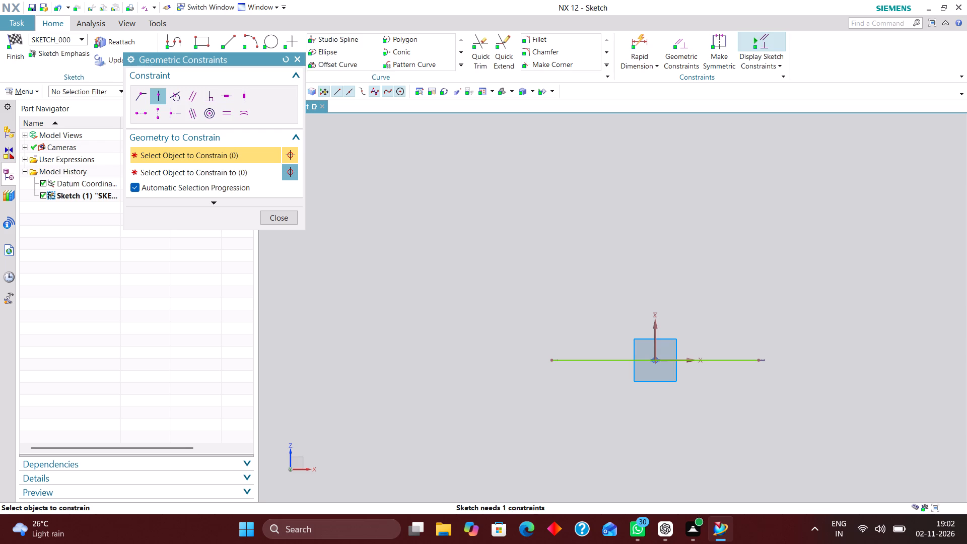
scroll(744, 434, "down", 1)
scroll(747, 424, "up", 1)
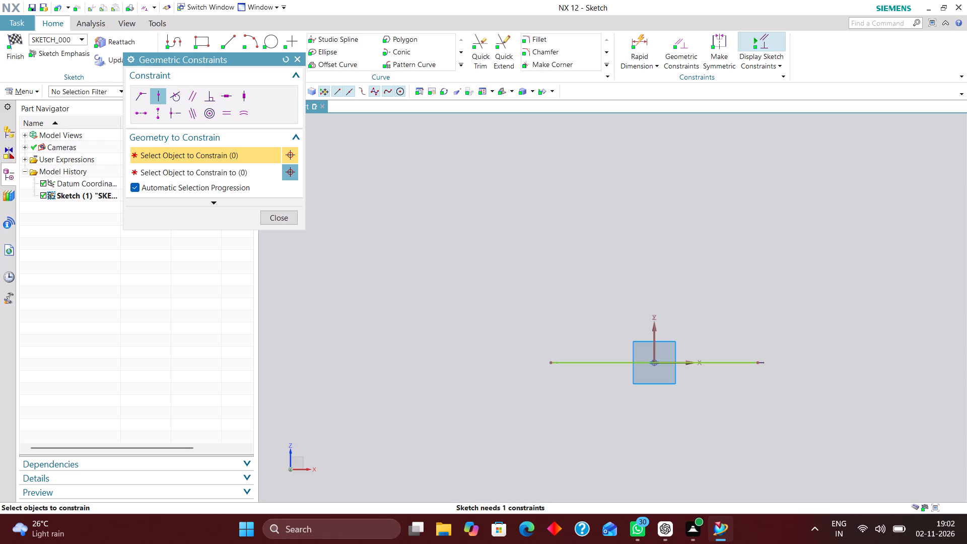
left_click(281, 222)
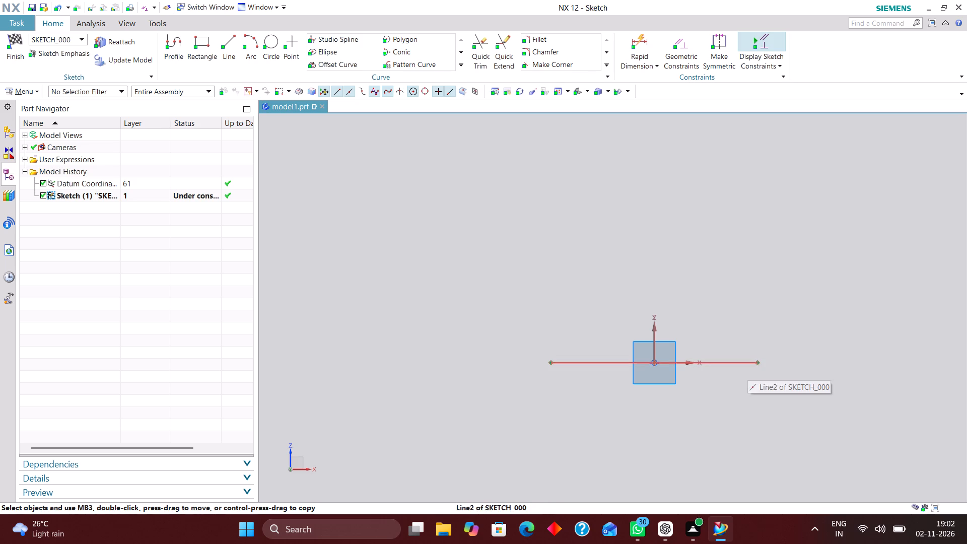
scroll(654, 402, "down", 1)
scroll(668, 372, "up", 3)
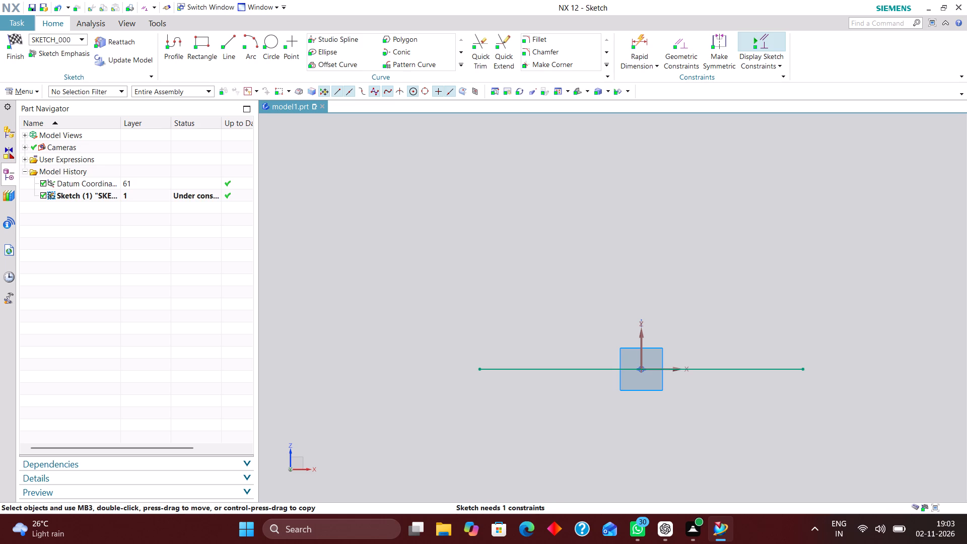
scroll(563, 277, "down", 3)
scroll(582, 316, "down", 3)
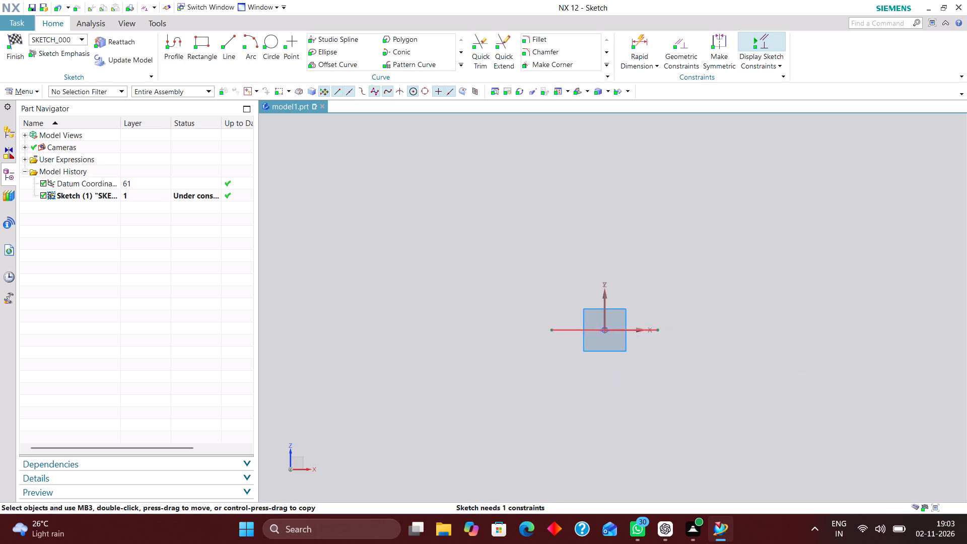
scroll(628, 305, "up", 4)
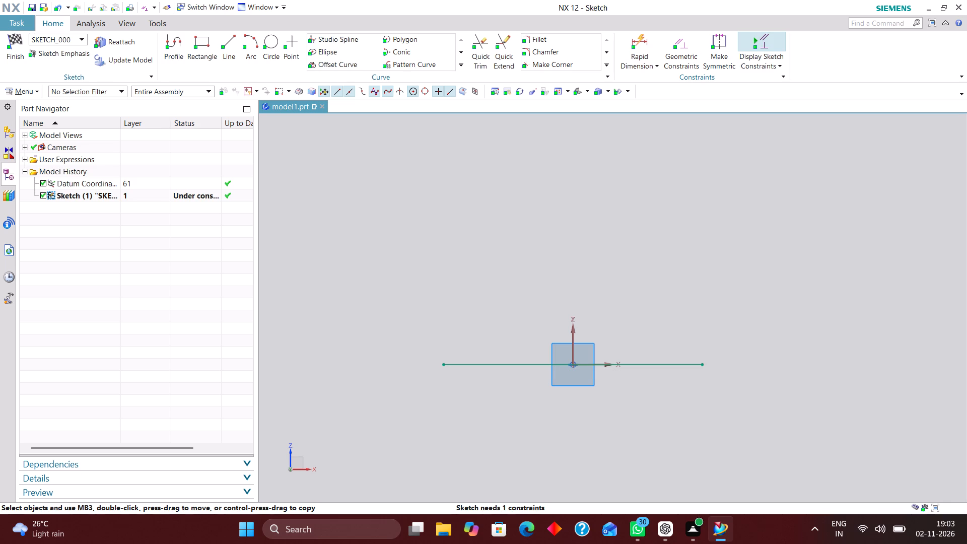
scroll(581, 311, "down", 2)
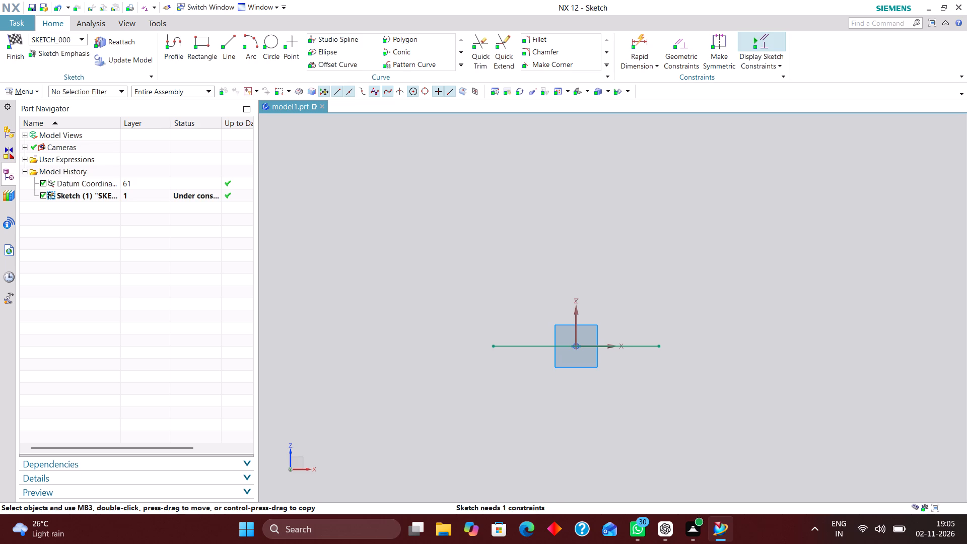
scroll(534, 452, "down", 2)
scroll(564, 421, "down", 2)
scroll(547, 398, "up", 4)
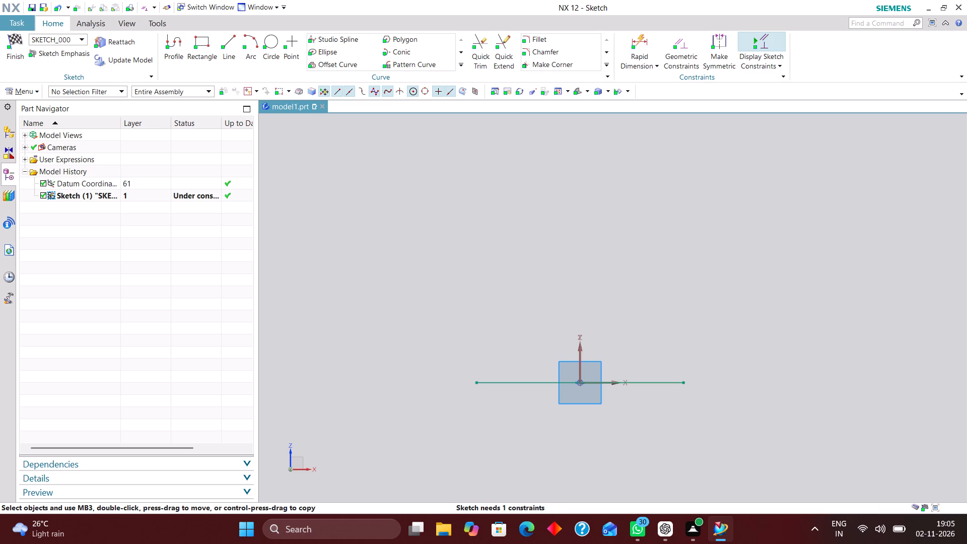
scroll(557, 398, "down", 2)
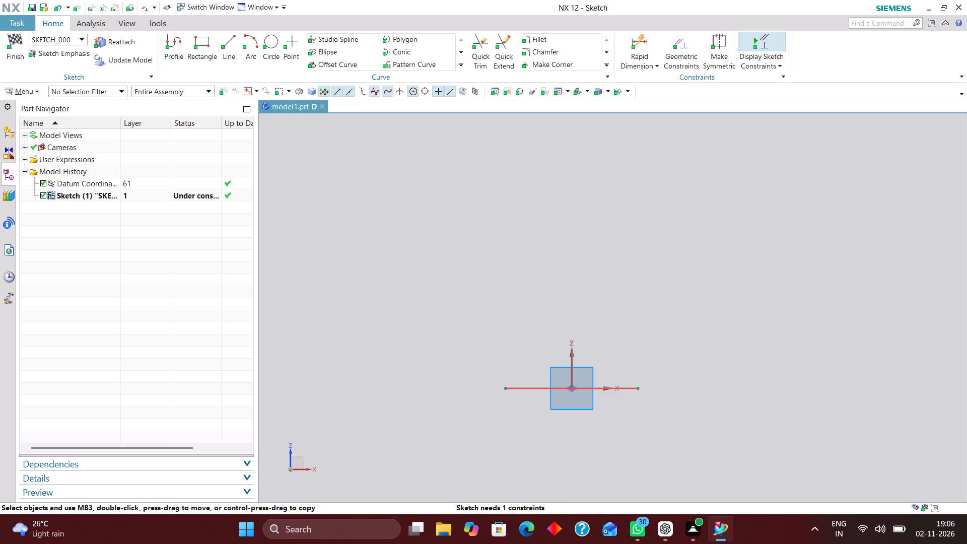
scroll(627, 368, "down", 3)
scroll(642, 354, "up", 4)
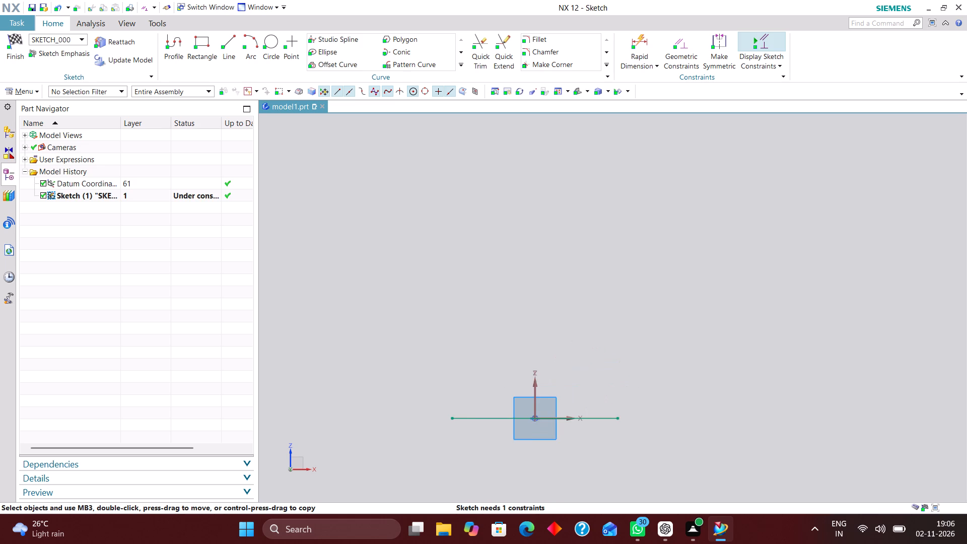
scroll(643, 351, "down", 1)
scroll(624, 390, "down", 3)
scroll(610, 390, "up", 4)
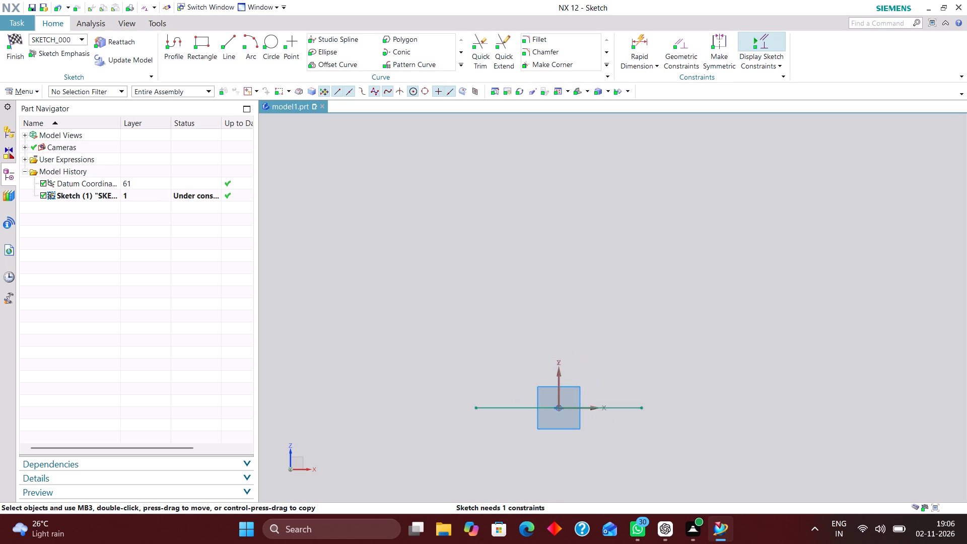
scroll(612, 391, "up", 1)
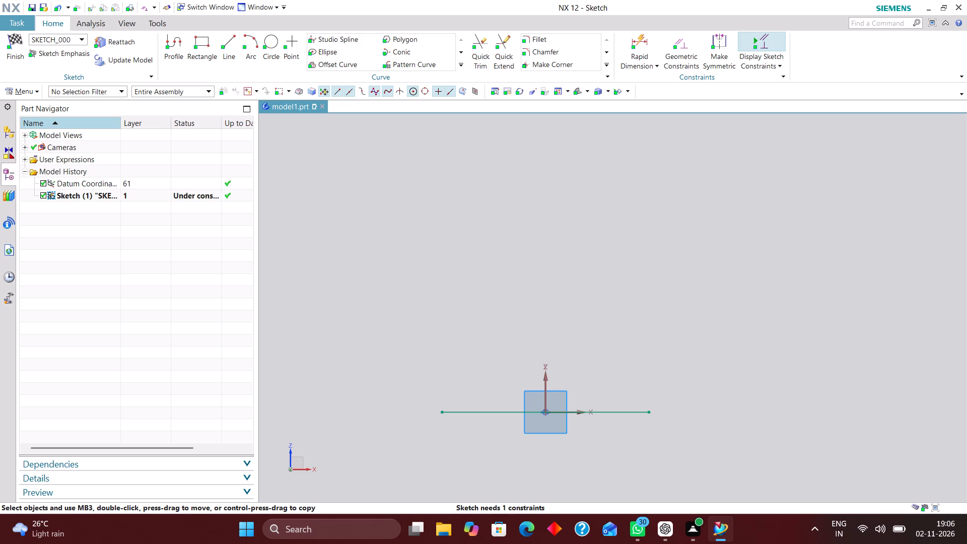
Dimension the length of the horizontal line through the origin with Rapid Dimension and set it to 116.5.
left_click(640, 44)
scroll(564, 326, "down", 3)
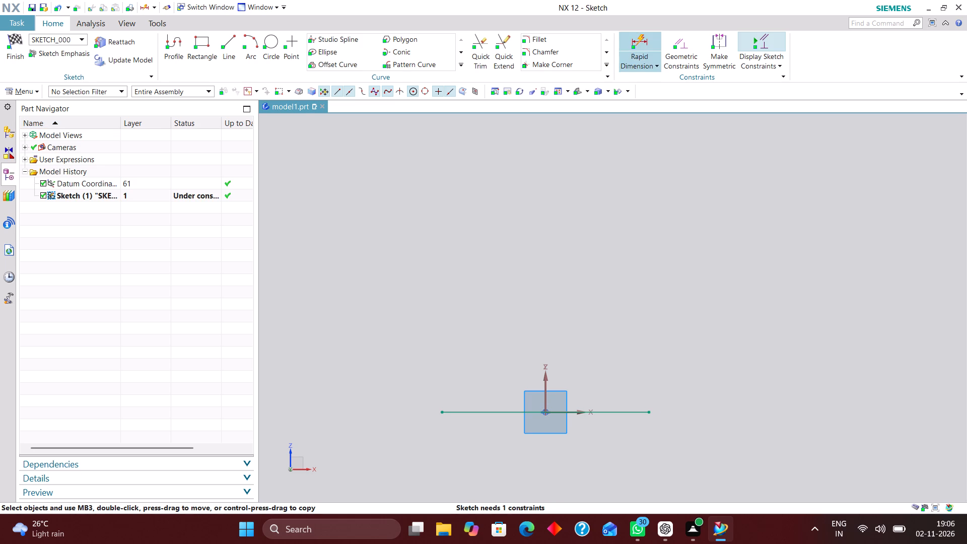
scroll(579, 337, "down", 1)
left_click(597, 374)
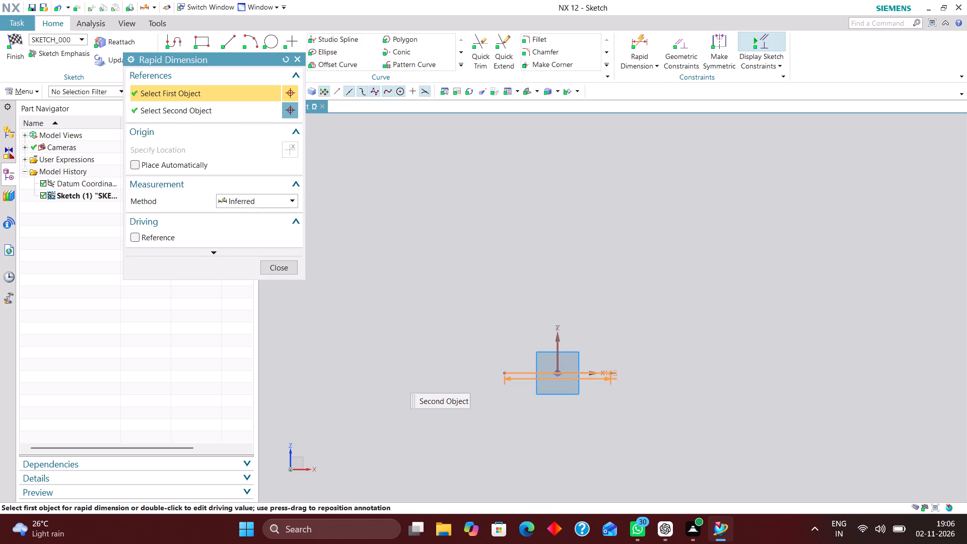
left_click(551, 431)
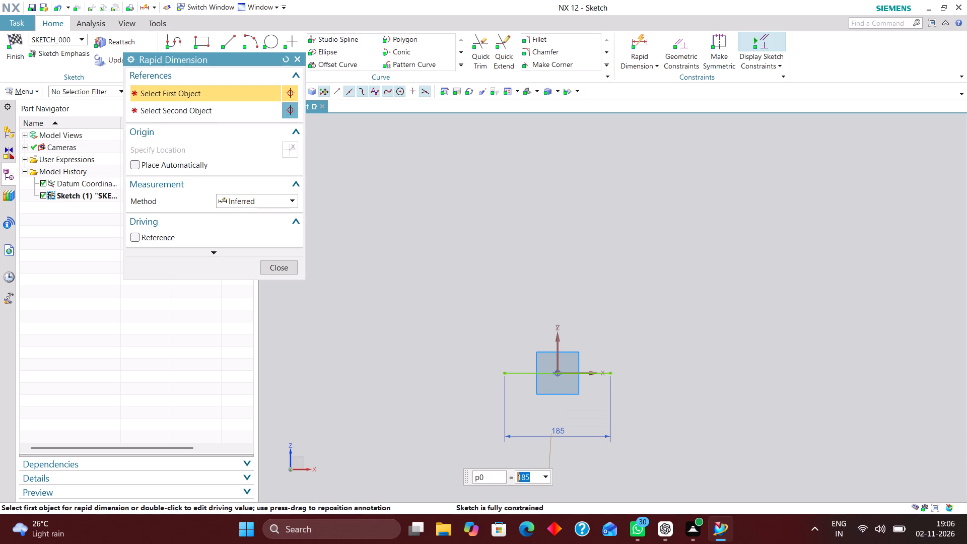
type("11")
type("6.5")
key("Return")
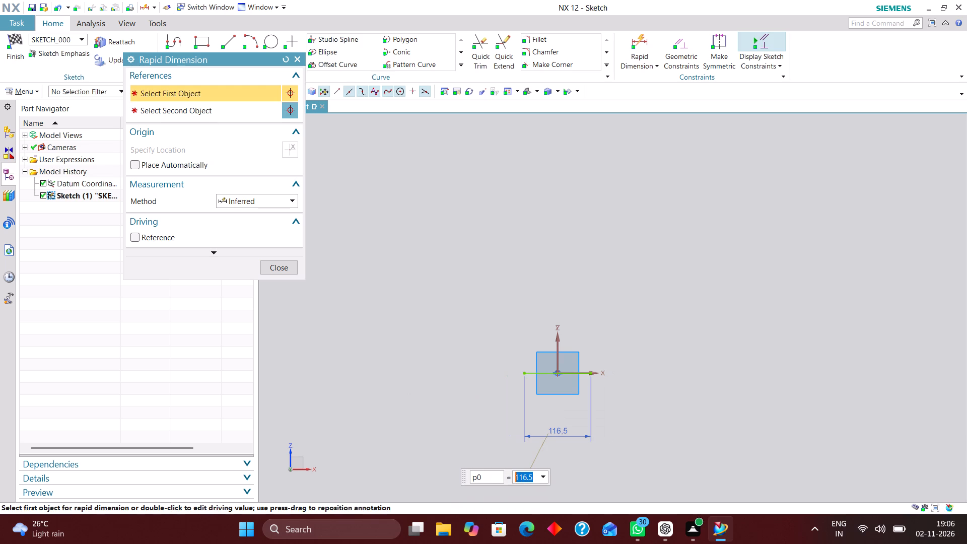
left_click(283, 268)
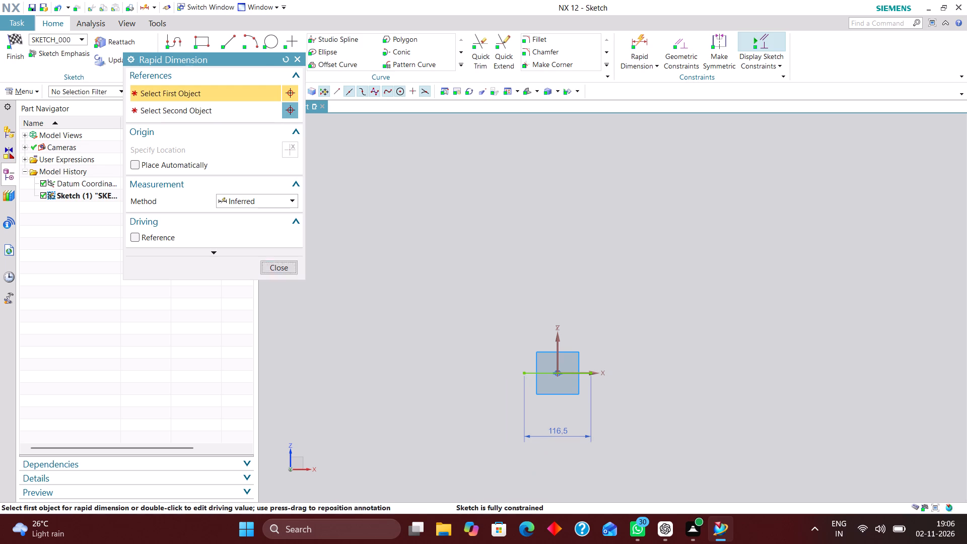
Draw a vertical line about 47 long upward from the horizontal line's positive-X endpoint.
scroll(535, 404, "up", 5)
scroll(502, 415, "down", 2)
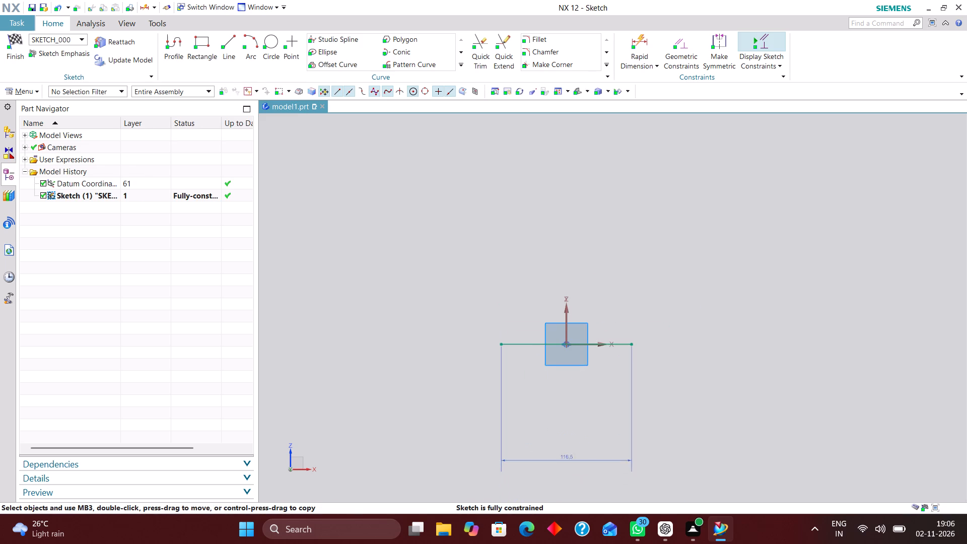
scroll(558, 304, "up", 1)
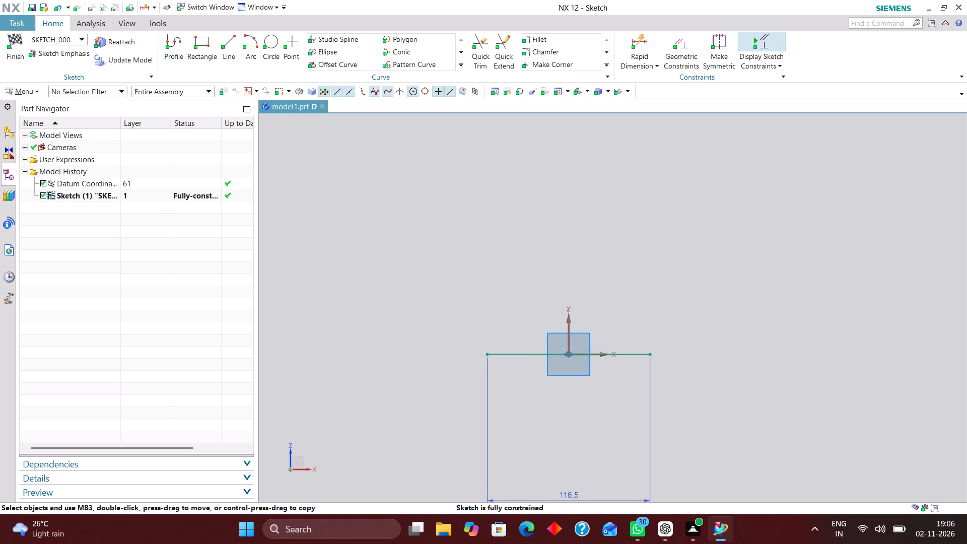
left_click(231, 42)
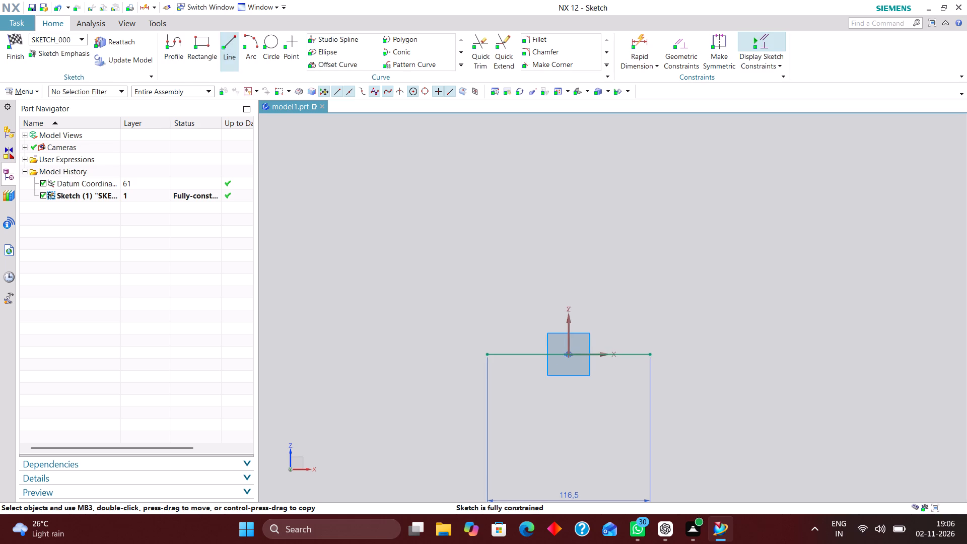
left_click(650, 353)
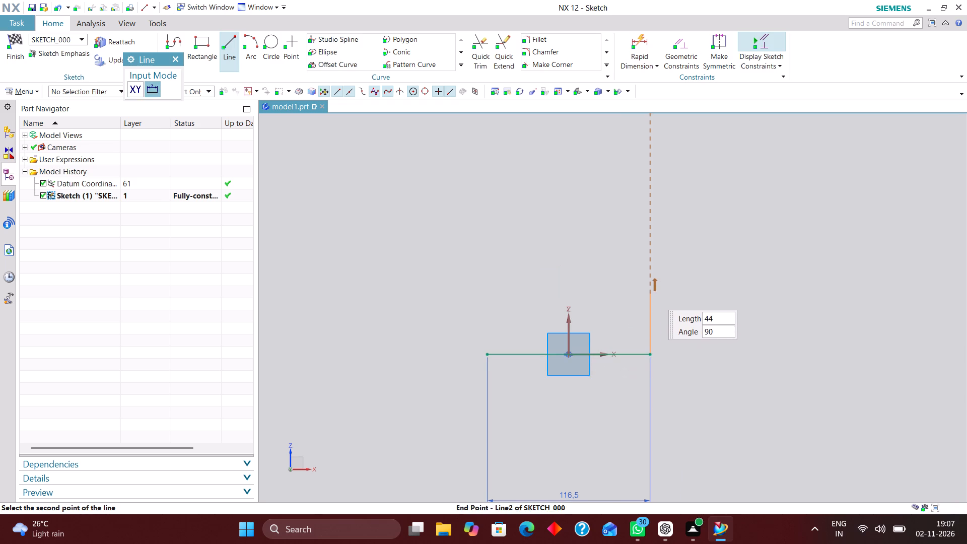
left_click(652, 289)
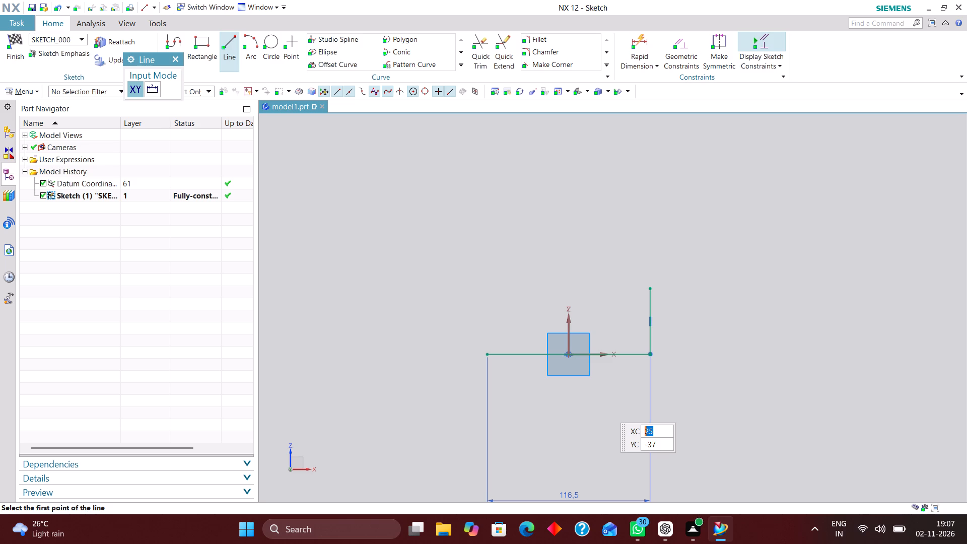
Add a Rapid Dimension between the horizontal line and the vertical line's upper endpoint, and set it to 56.
left_click(643, 46)
left_click(632, 356)
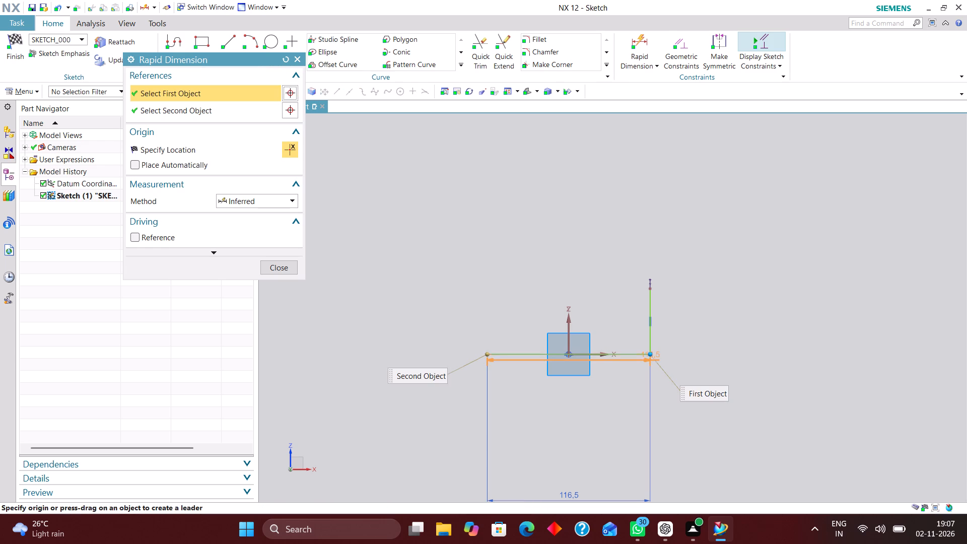
left_click(651, 287)
left_click(698, 315)
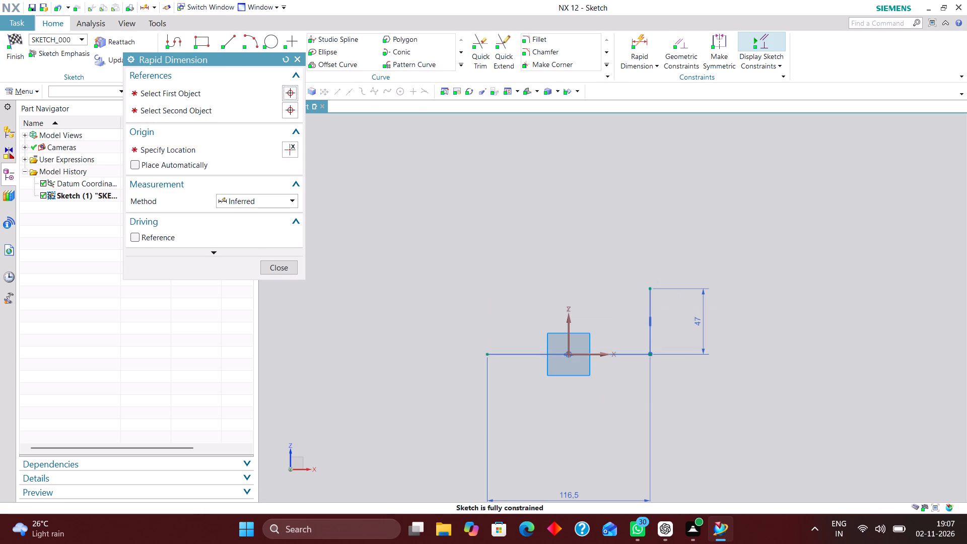
type("56")
key("Return")
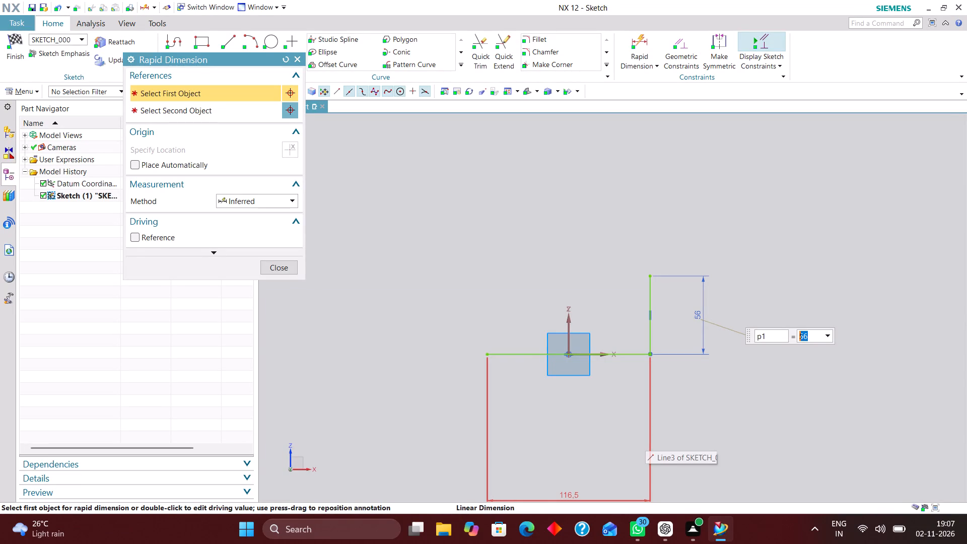
left_click(295, 269)
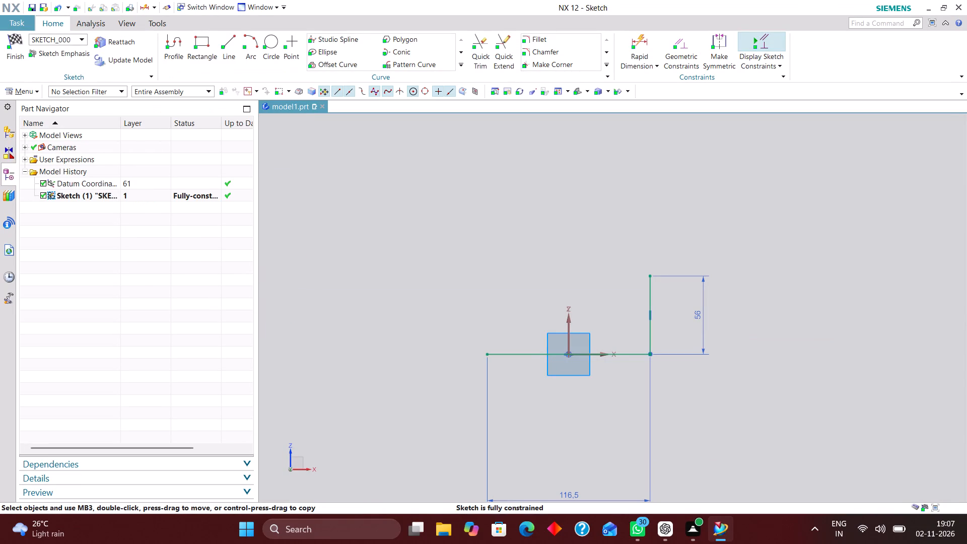
Start the Line command to add another line to the sketch.
left_click(226, 40)
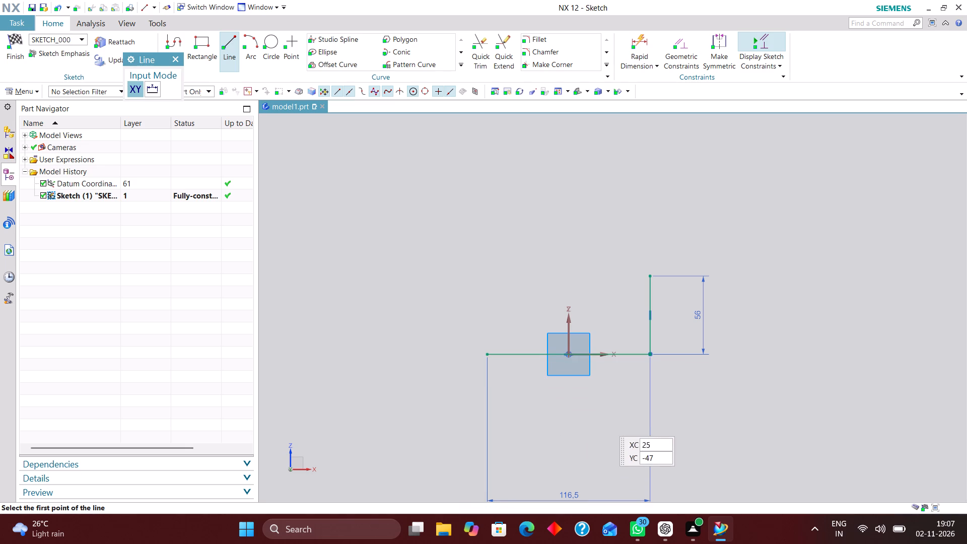
scroll(618, 315, "up", 3)
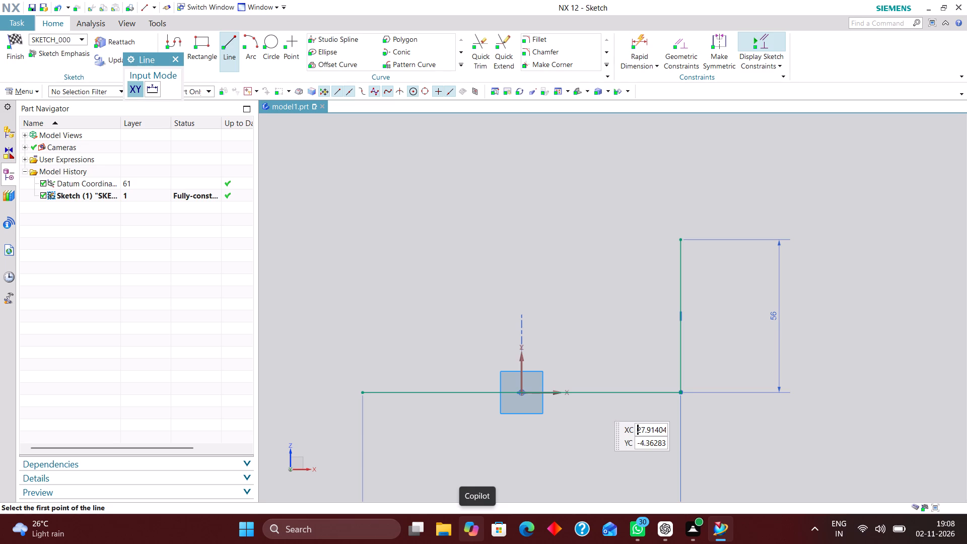
scroll(521, 484, "down", 1)
scroll(597, 427, "down", 4)
scroll(593, 430, "up", 1)
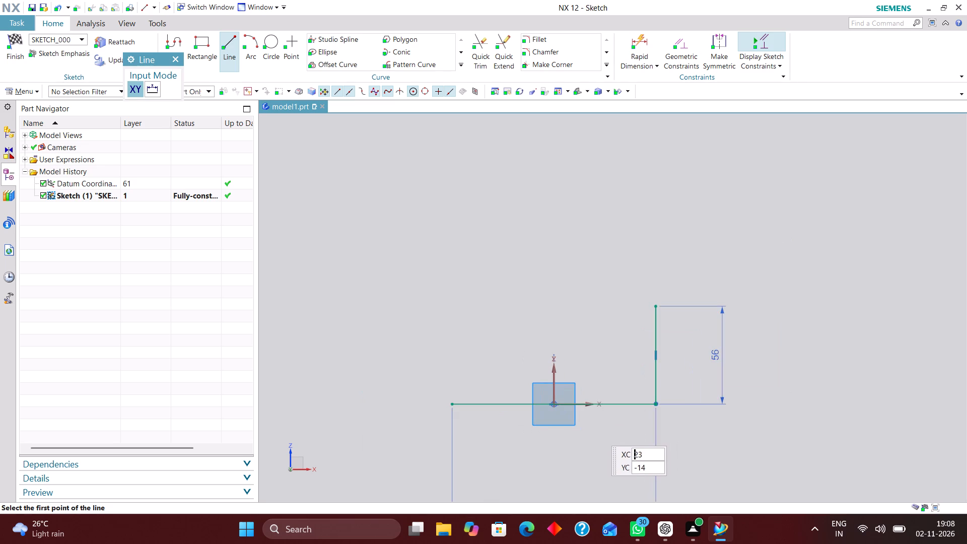
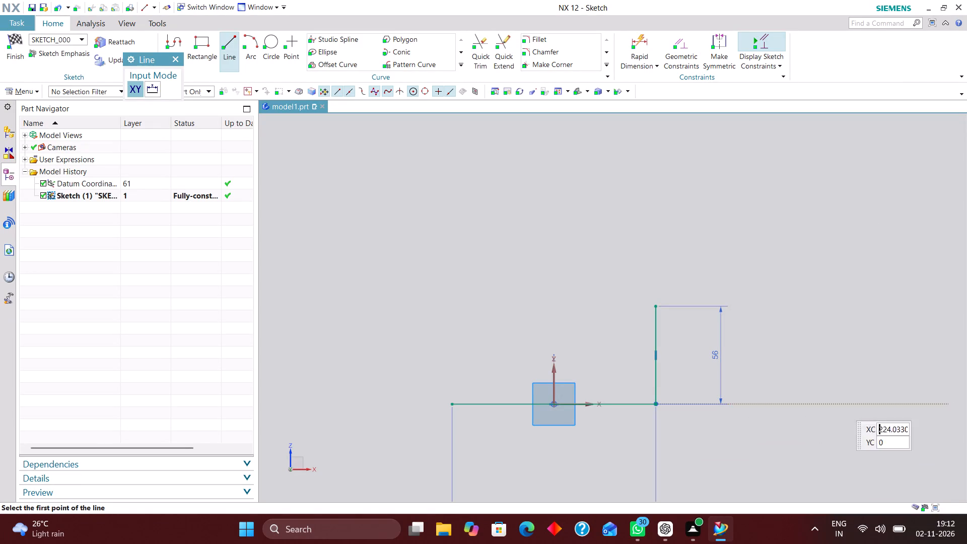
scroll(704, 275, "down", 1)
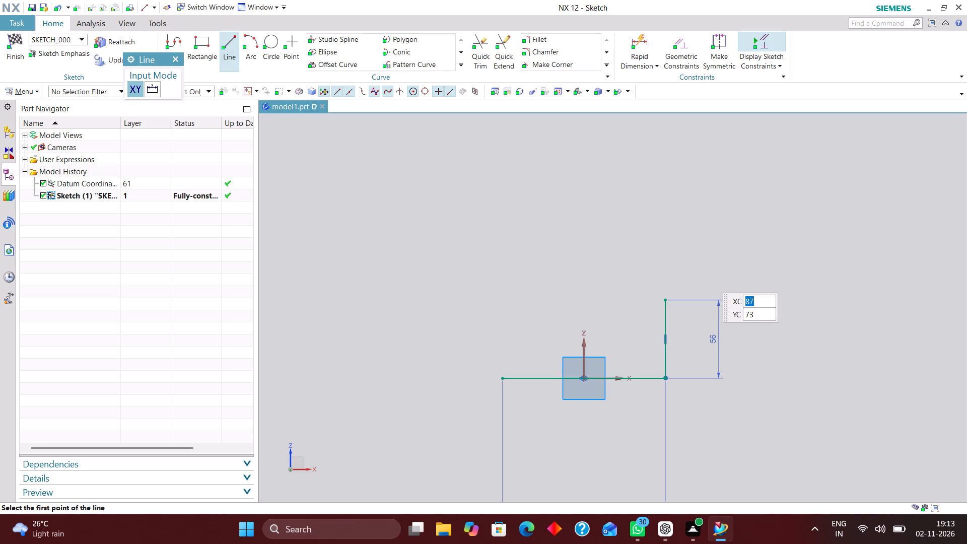
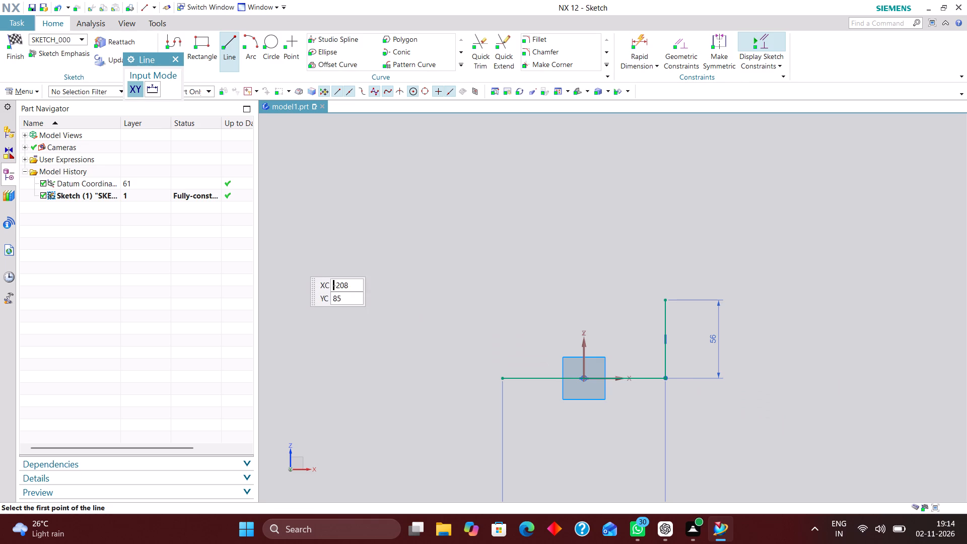
Draw a circle about 39 mm in diameter above the horizontal line, on the negative X side of the origin.
left_click(178, 63)
left_click(272, 39)
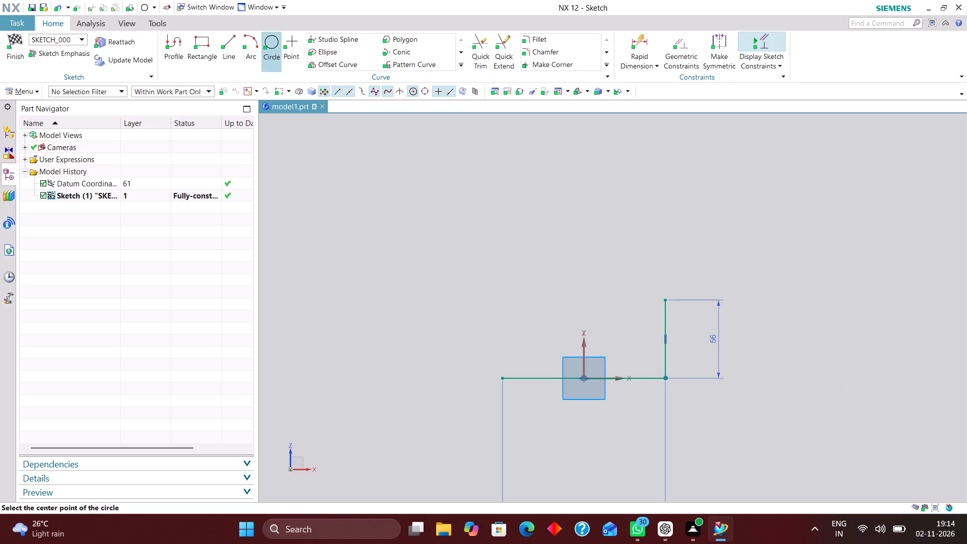
left_click(479, 187)
left_click(495, 209)
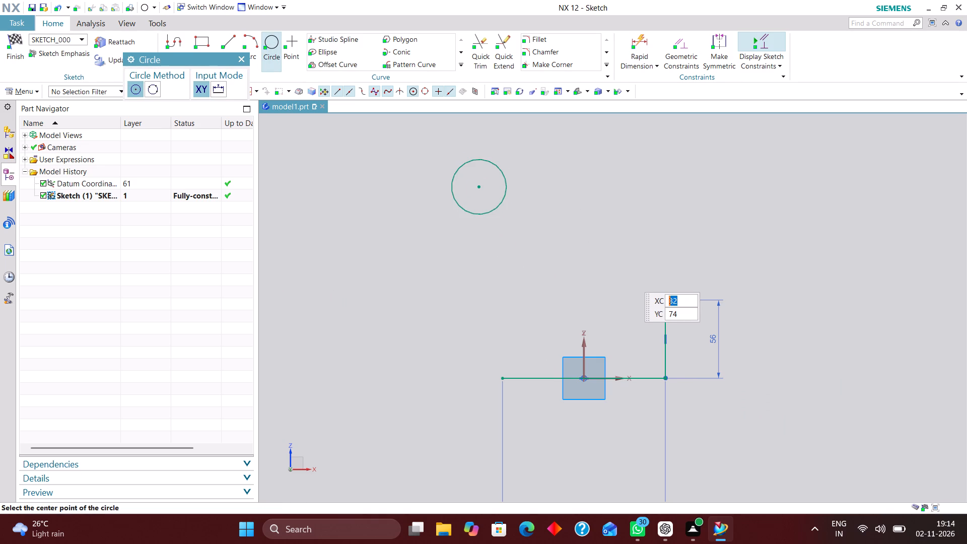
Dimension the horizontal distance from the circle's centre to the vertical Z axis as 116.5/2.
left_click(636, 41)
left_click(476, 190)
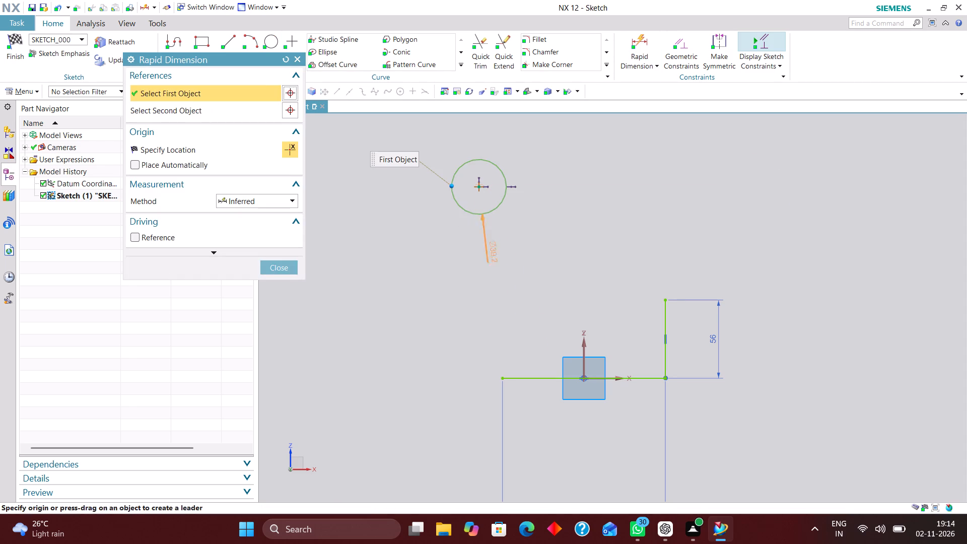
left_click(586, 351)
left_click(539, 450)
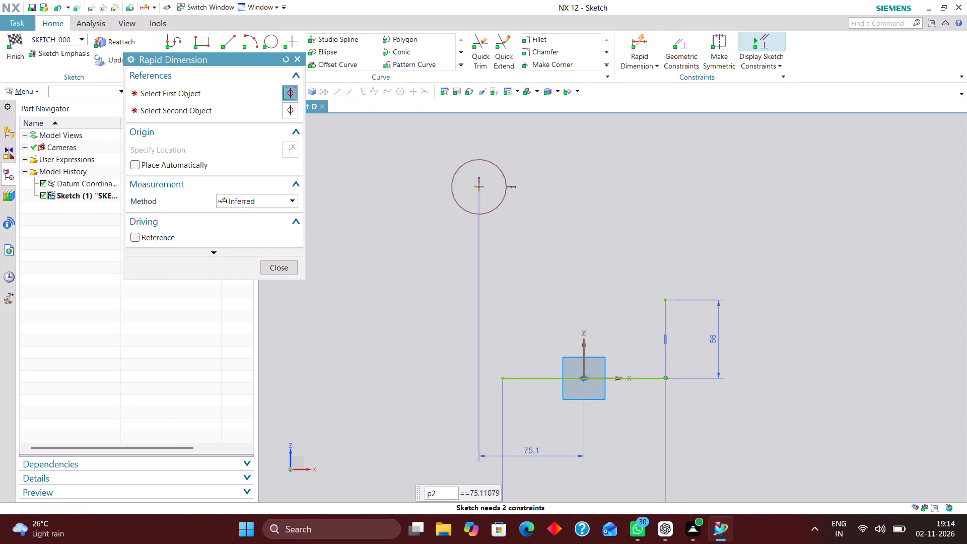
type("116")
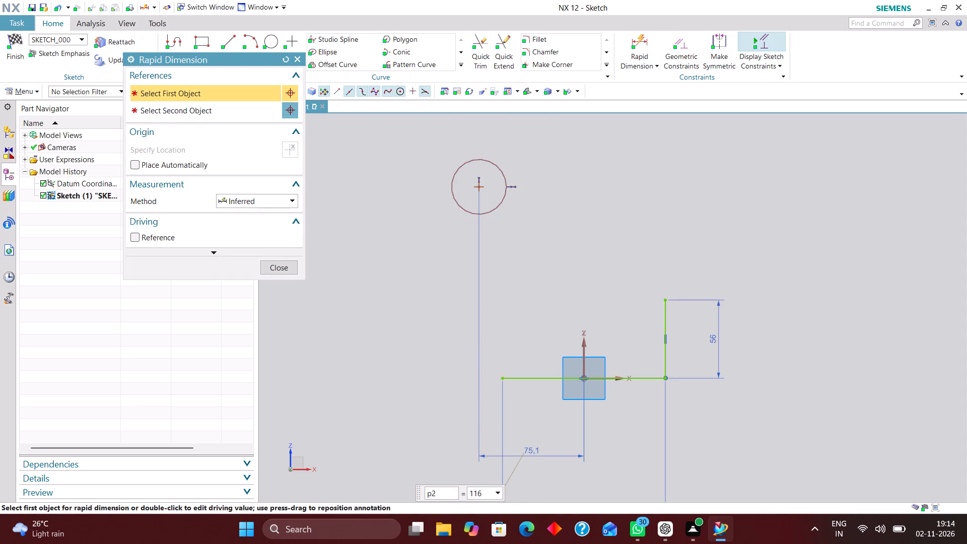
type(".5")
type("/2")
key("Return")
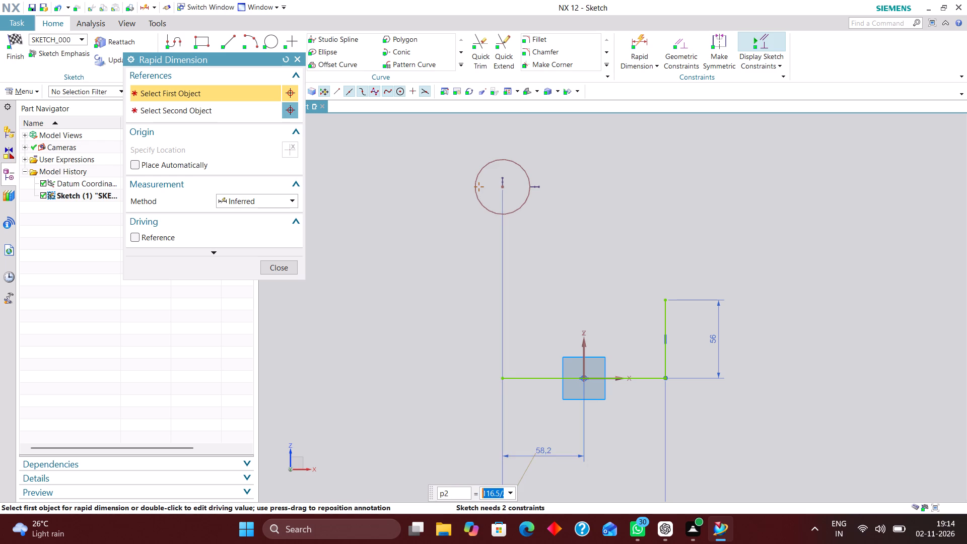
Dimension the vertical distance from the horizontal line to the circle's centre as 38.5+68.
left_click(555, 378)
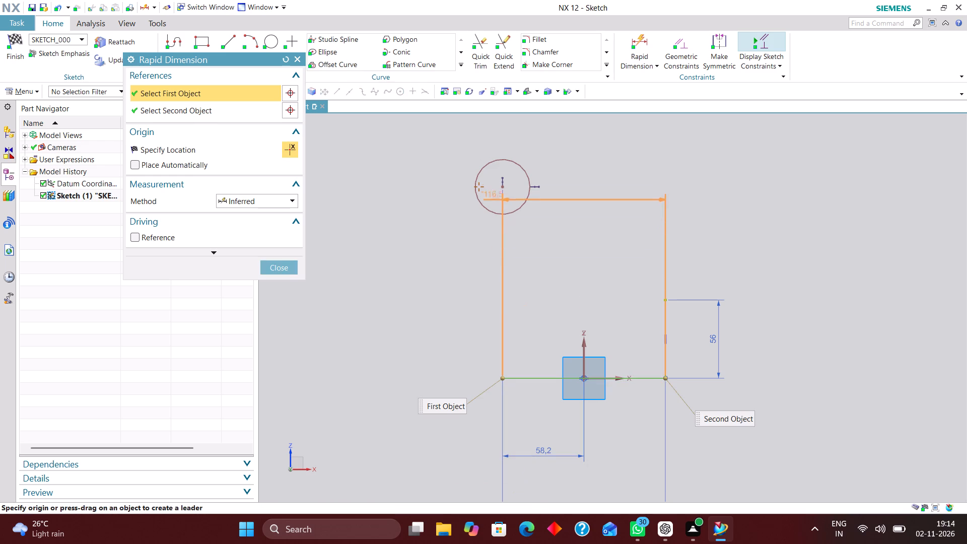
left_click(502, 187)
left_click(397, 270)
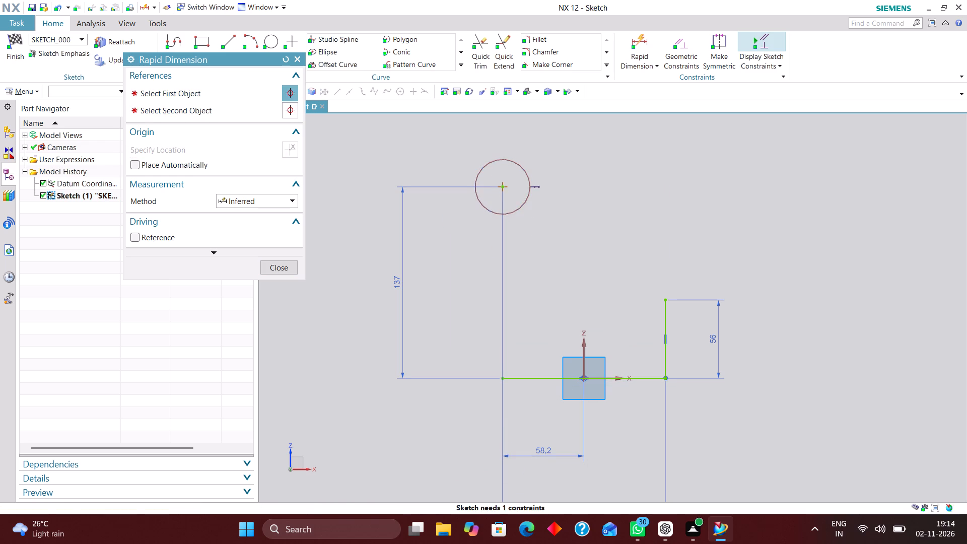
type("38.5")
key("plus")
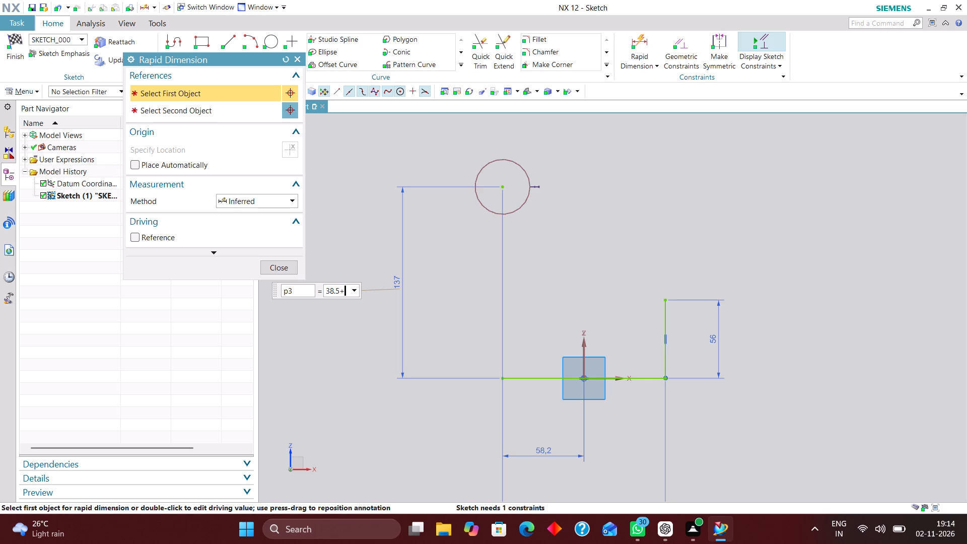
type("68")
key("Return")
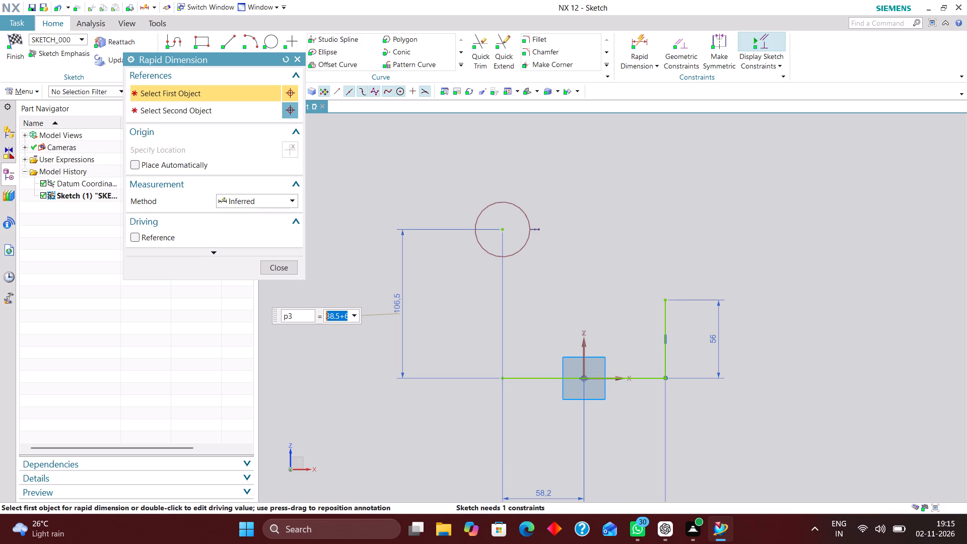
left_click(290, 268)
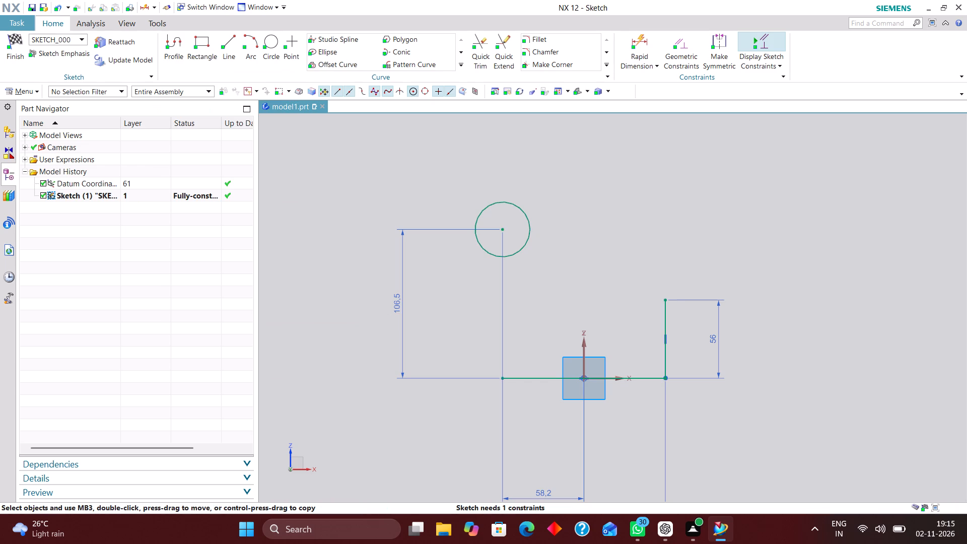
Move the circle centre's vertical height dimension farther outward from the profile for clearer spacing.
scroll(408, 296, "down", 3)
scroll(424, 301, "up", 3)
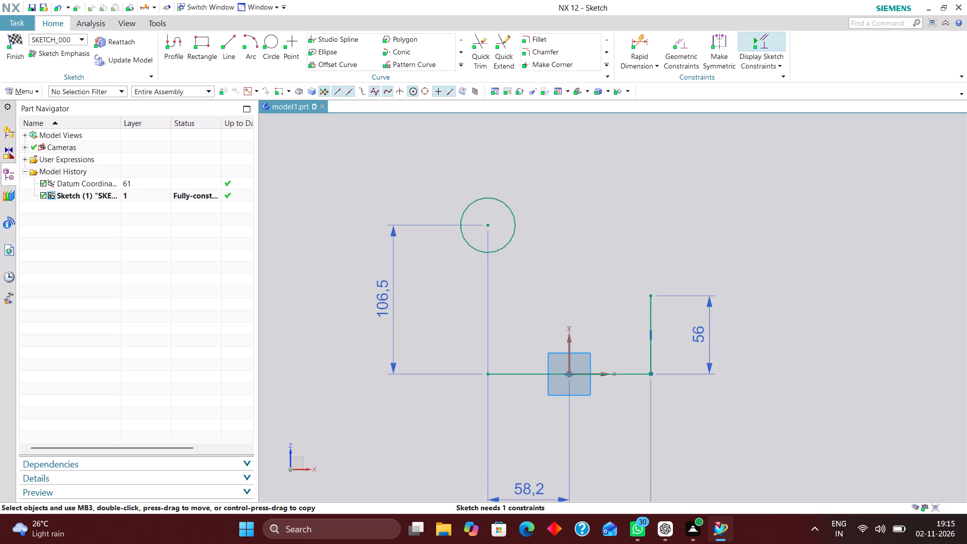
left_click_drag(385, 298, 390, 305)
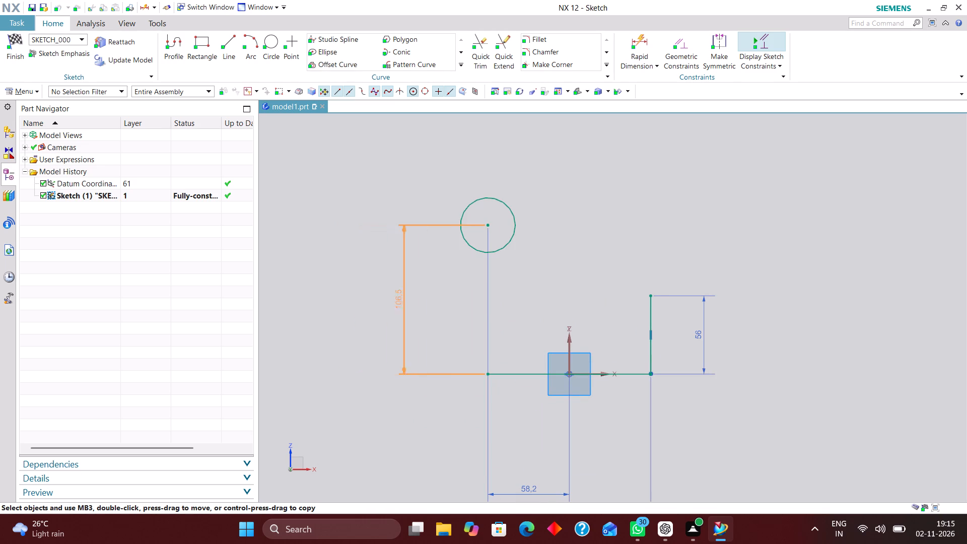
left_click_drag(390, 305, 350, 296)
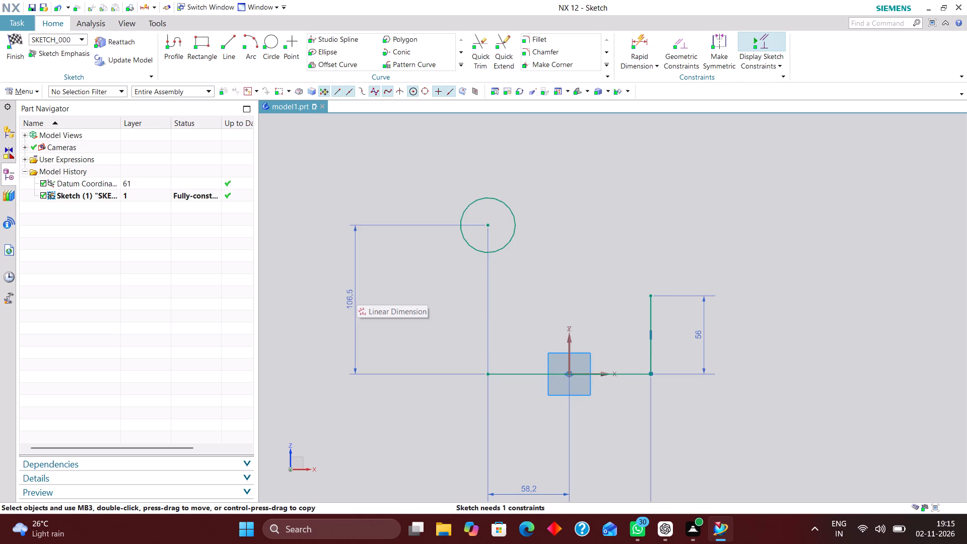
scroll(626, 319, "down", 2)
scroll(613, 296, "up", 3)
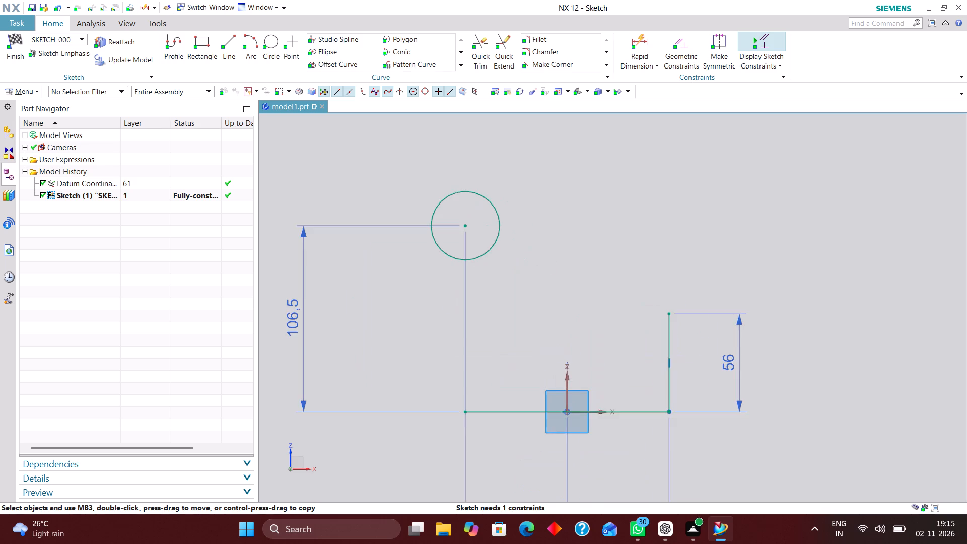
right_click_drag(624, 222, 520, 357)
scroll(533, 395, "down", 2)
scroll(599, 274, "up", 3)
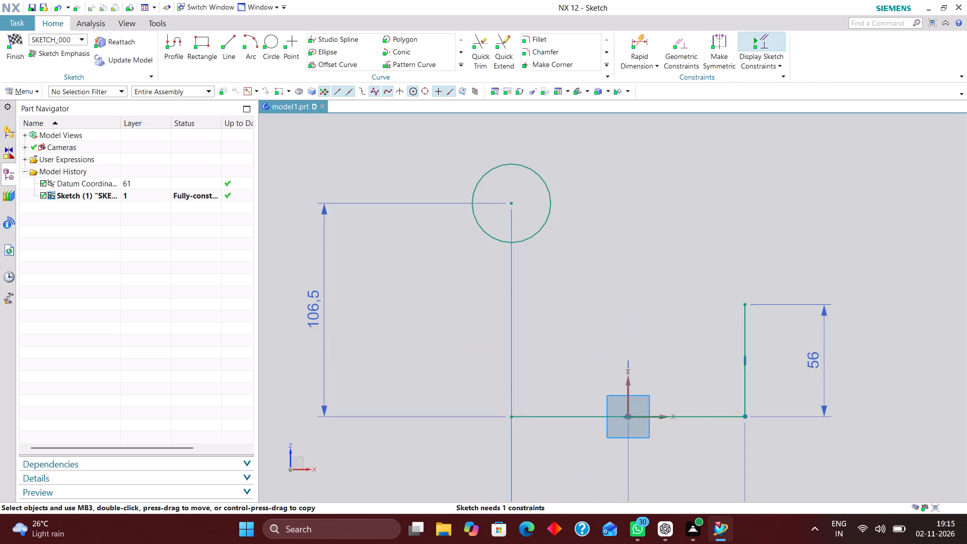
scroll(480, 316, "down", 2)
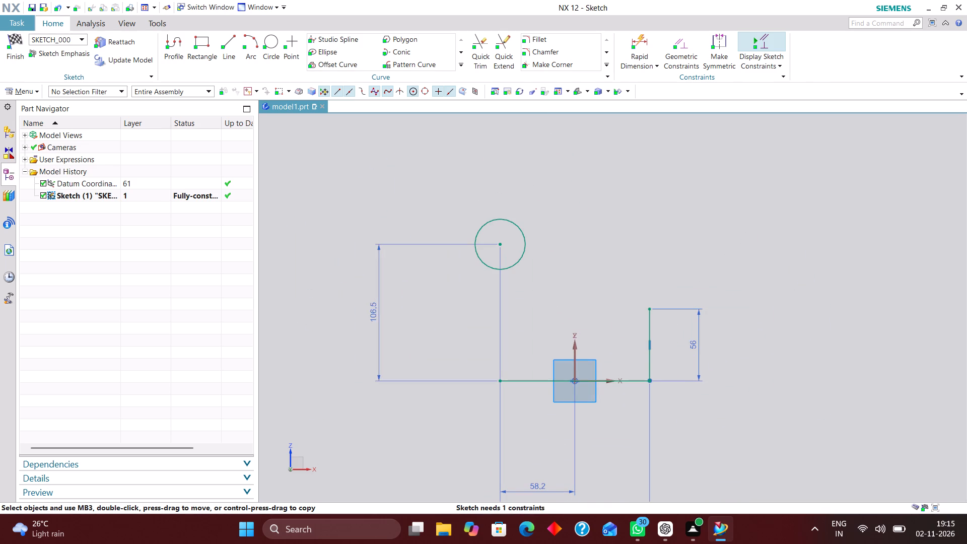
left_click_drag(371, 317, 349, 311)
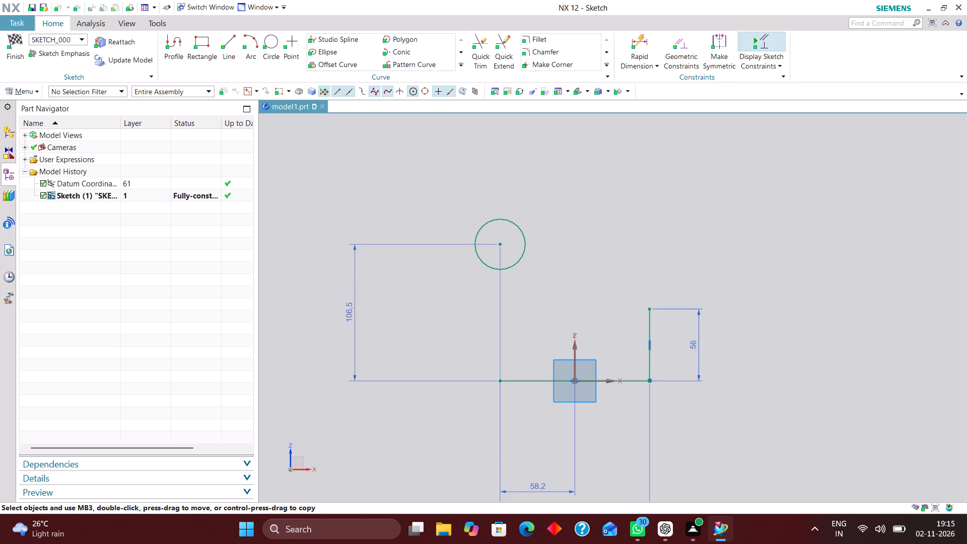
Start another Rapid Dimension and open the choice of measurement methods.
left_click(639, 40)
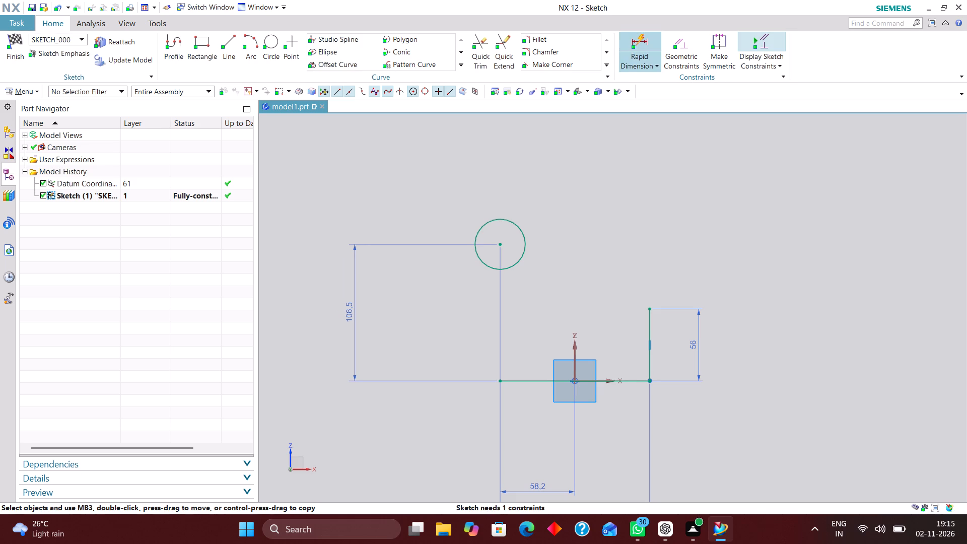
left_click(275, 206)
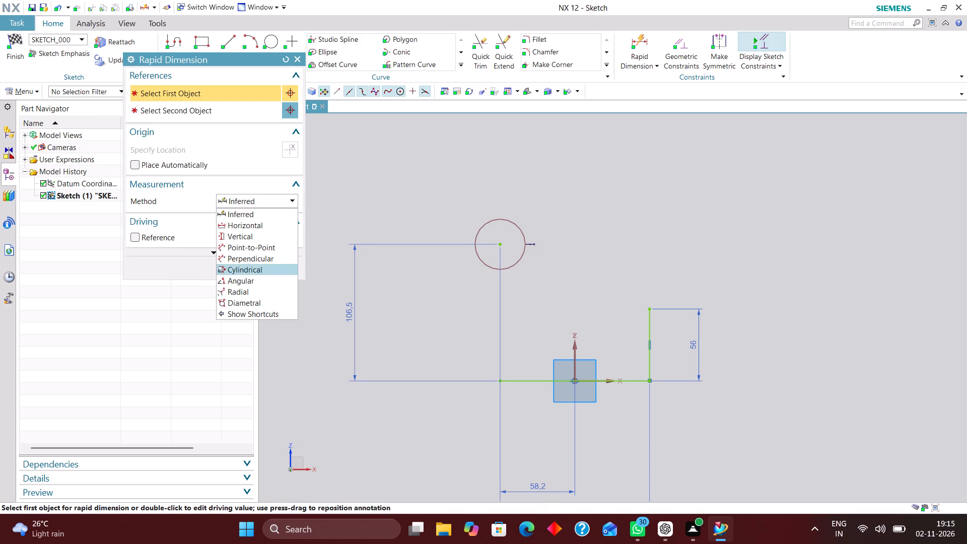
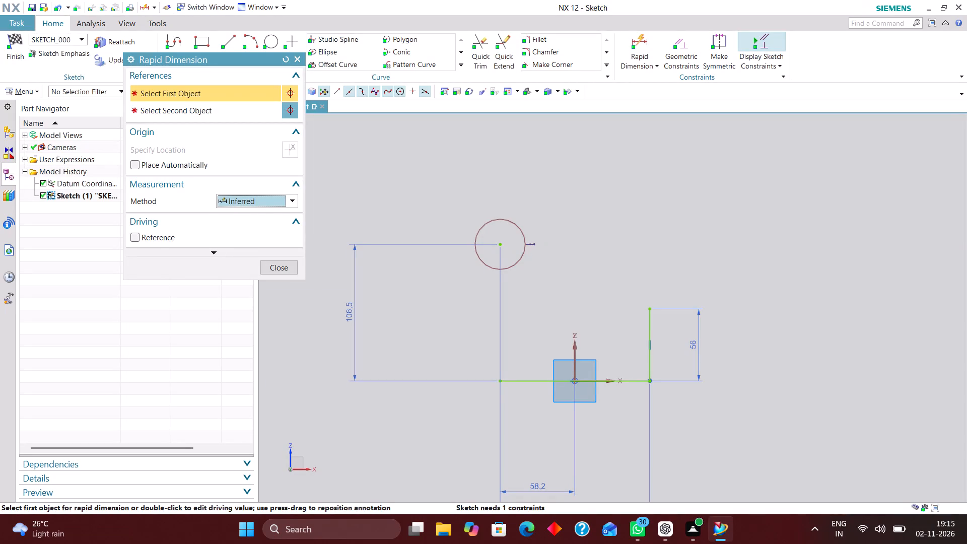
Dimension the circle with the Radial method as radius 32, then restore the measurement method to Inferred.
left_click(496, 219)
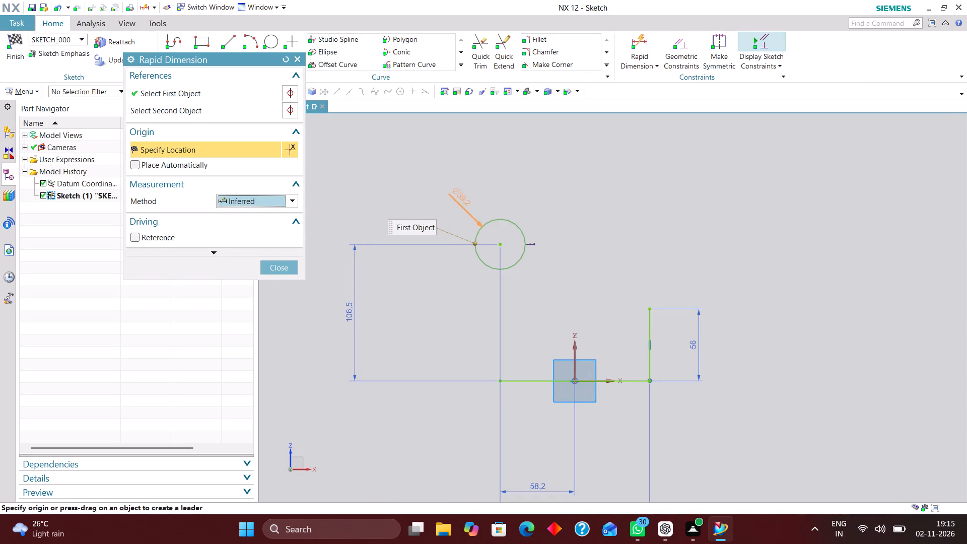
left_click(273, 201)
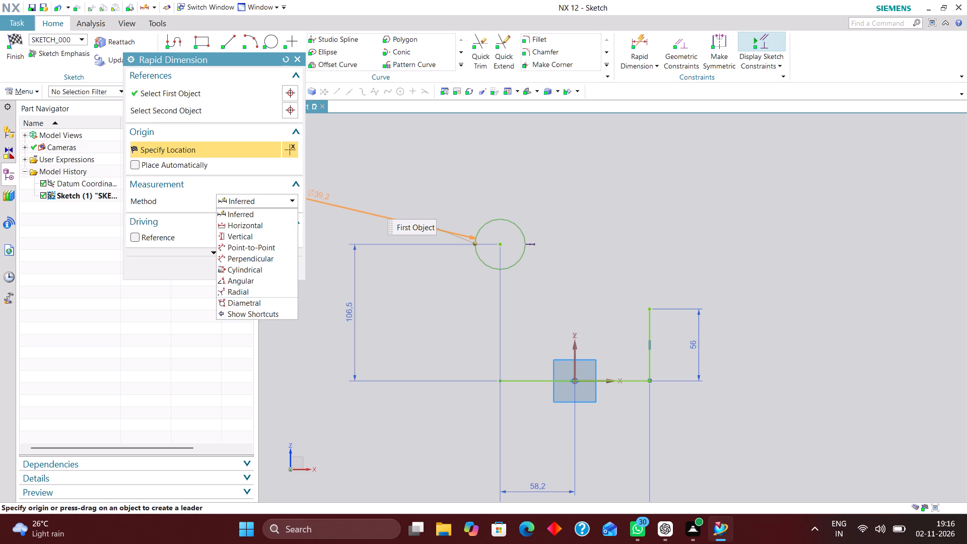
left_click(254, 292)
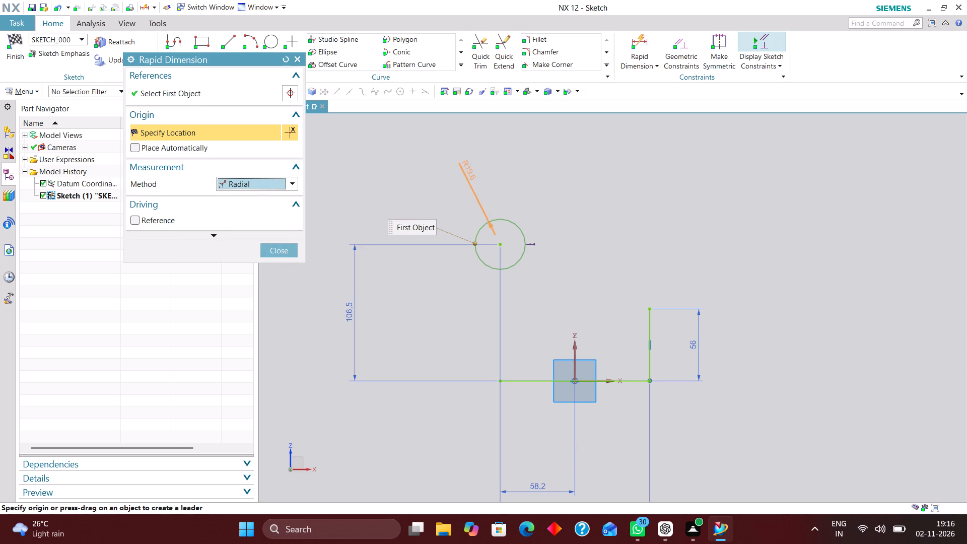
left_click(442, 179)
type("32")
key("Return")
left_click(285, 179)
left_click(277, 193)
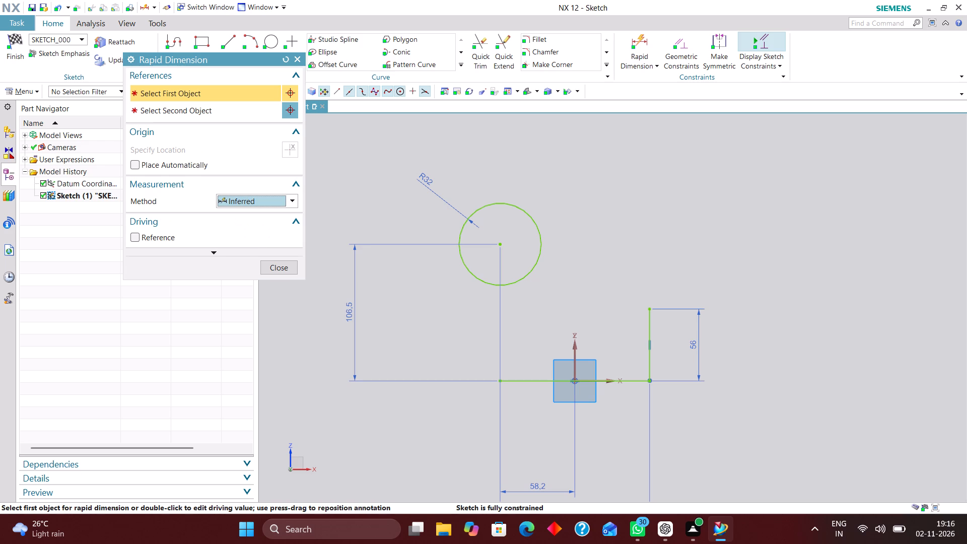
left_click(275, 264)
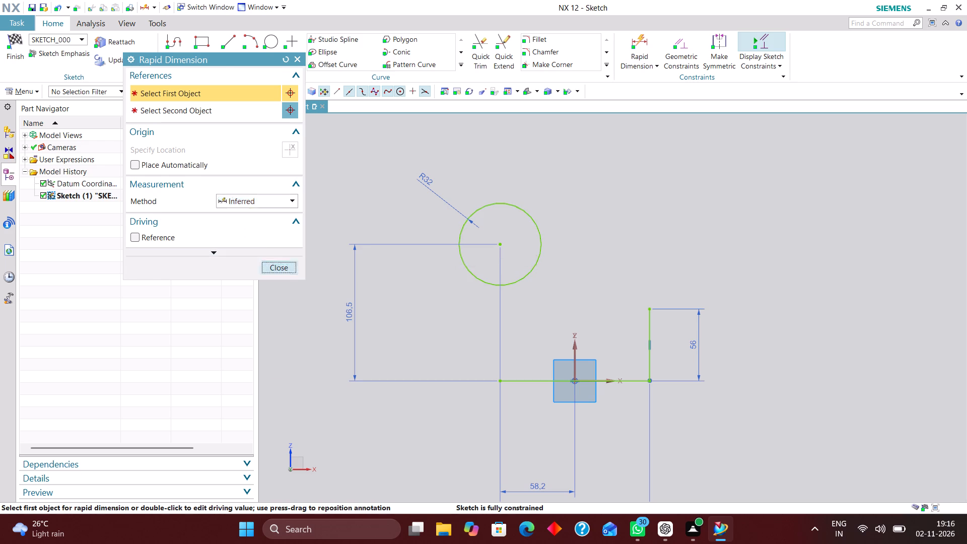
Sketch a vertical line just outside the circle's left side, running from near its centre height to slightly below the base line.
left_click(222, 42)
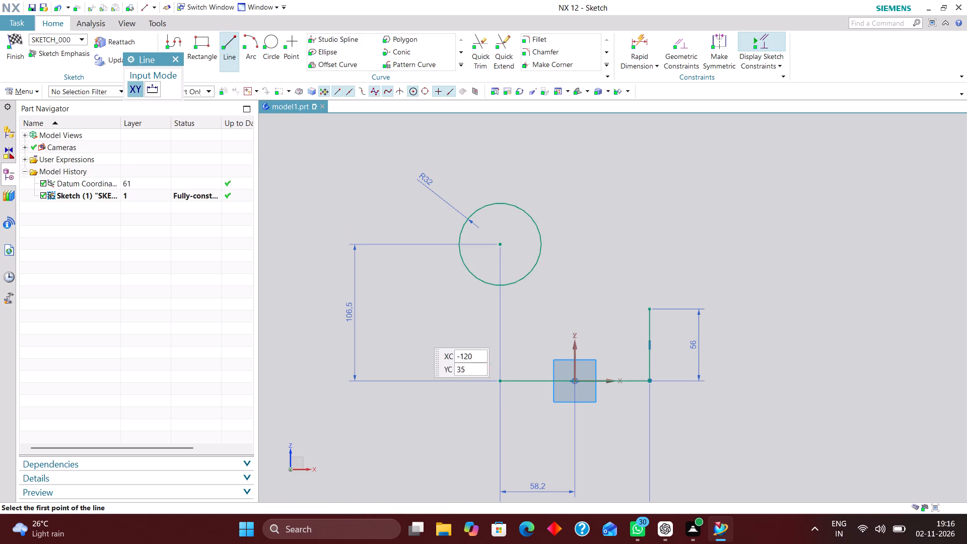
left_click(436, 235)
left_click(438, 391)
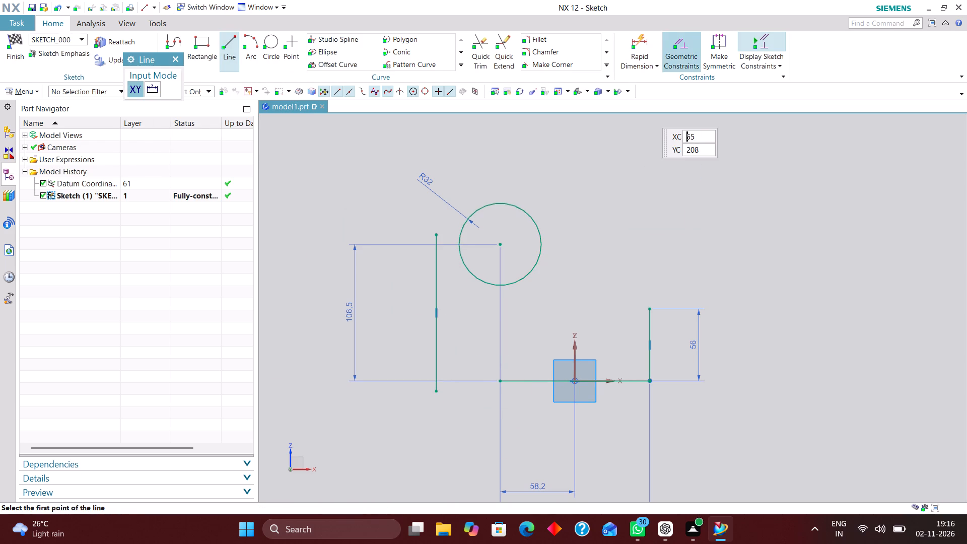
Constrain the new vertical line tangent to the R32 circle and place its upper endpoint on the circle.
left_click(678, 42)
left_click(174, 100)
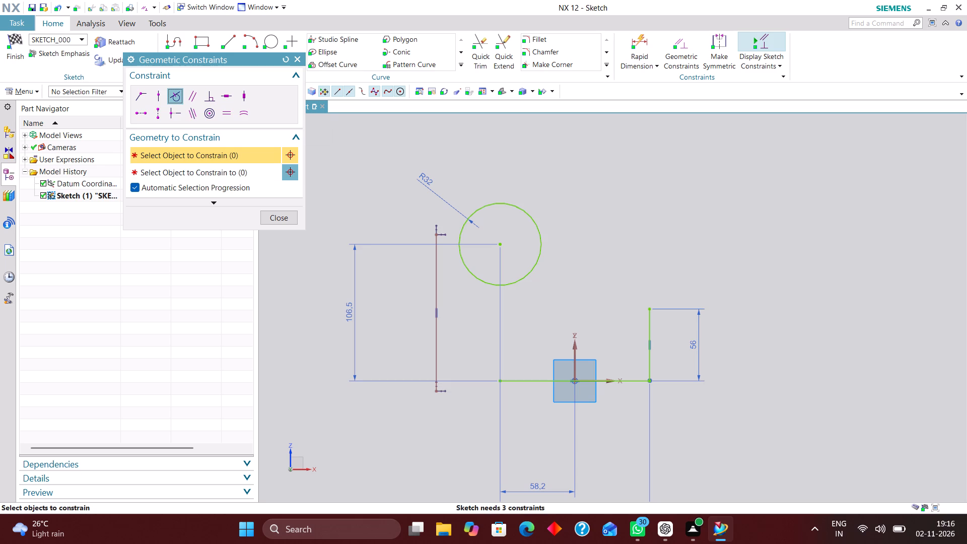
left_click(483, 282)
left_click(434, 283)
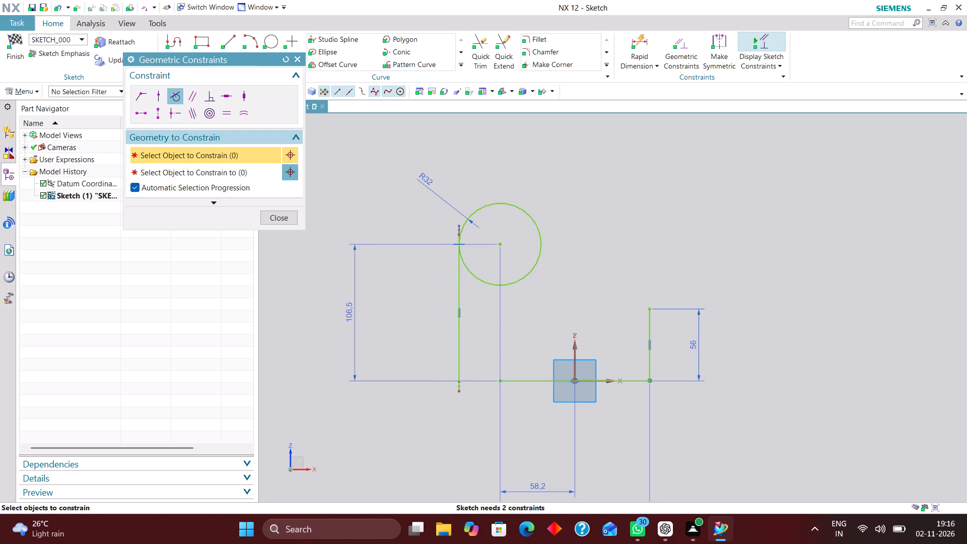
left_click(159, 96)
left_click(458, 232)
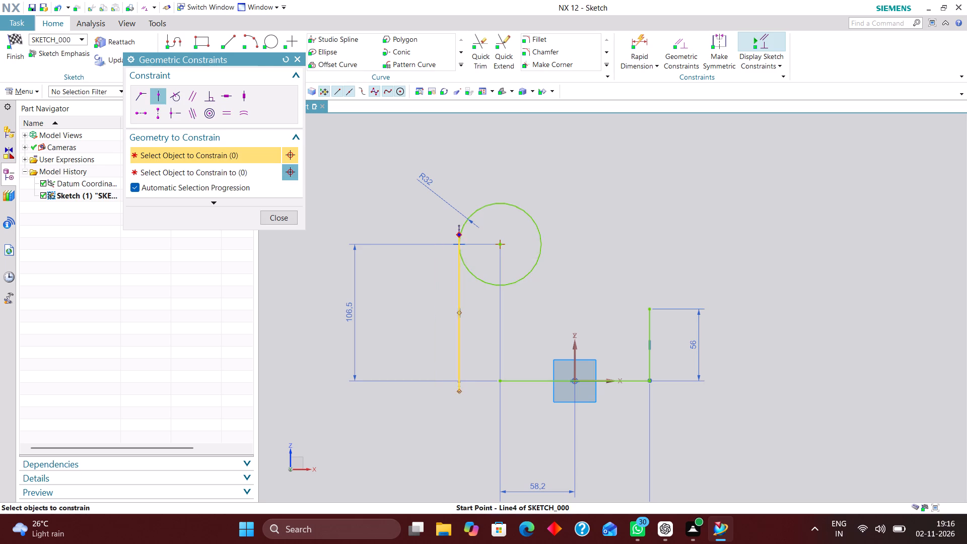
left_click(472, 216)
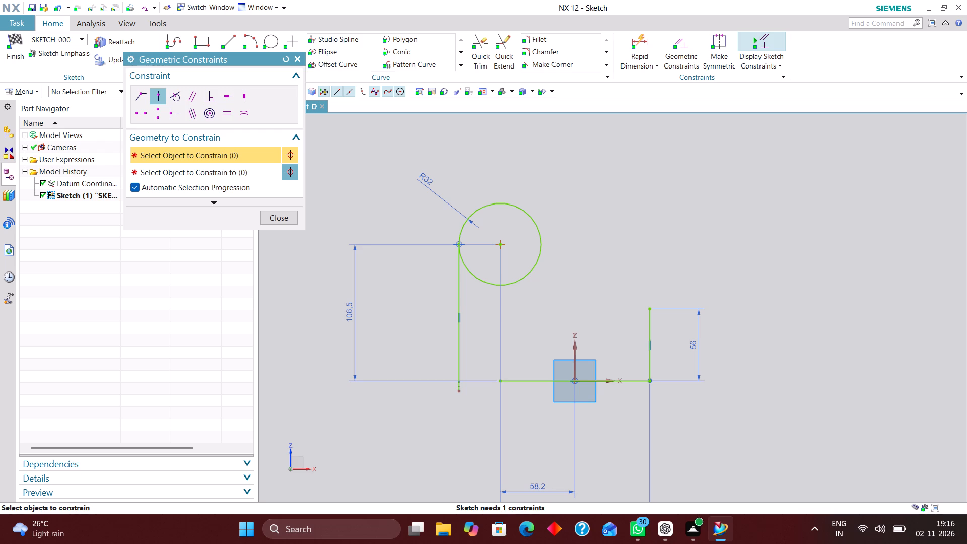
left_click(287, 218)
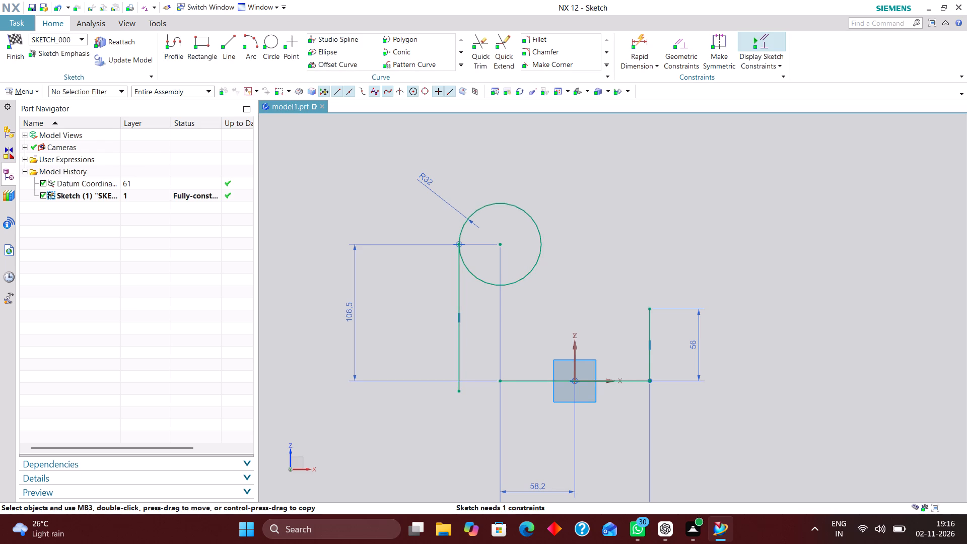
Dimension the length of the vertical line tangent to the R32 circle as 68.
left_click(645, 41)
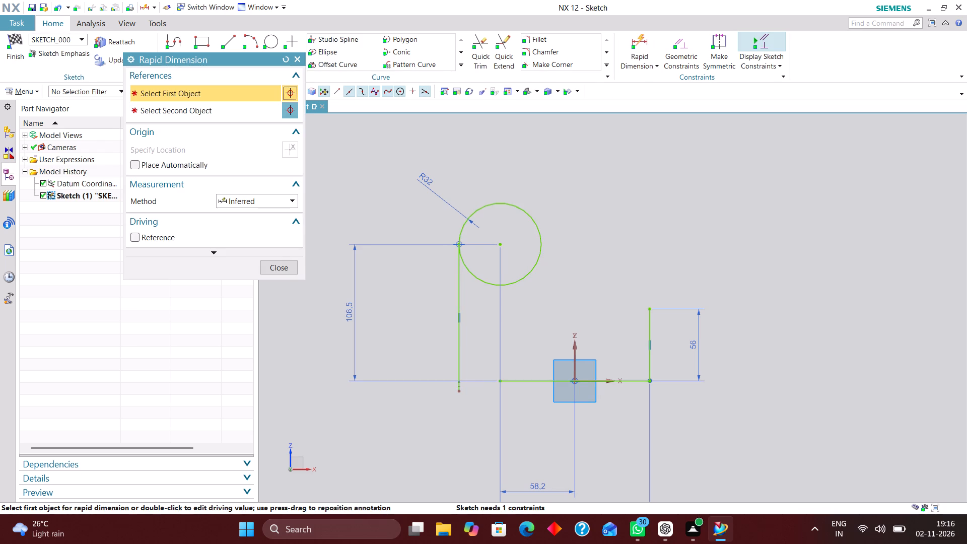
left_click(460, 290)
left_click(411, 293)
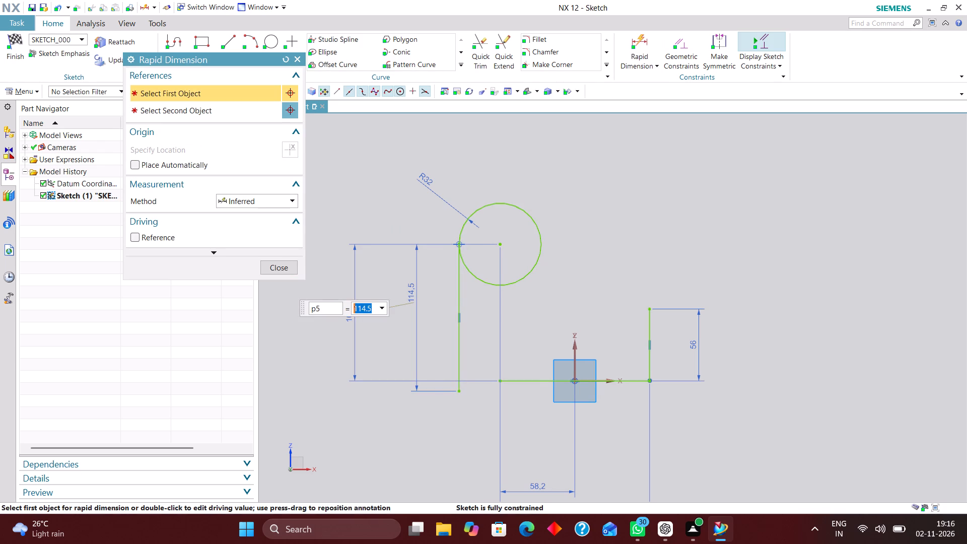
type("68")
key("Return")
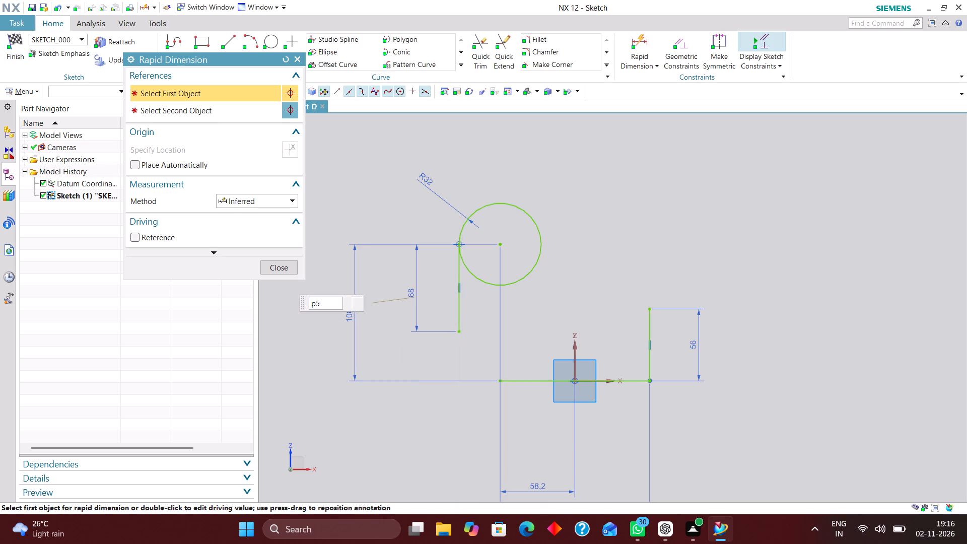
left_click(286, 265)
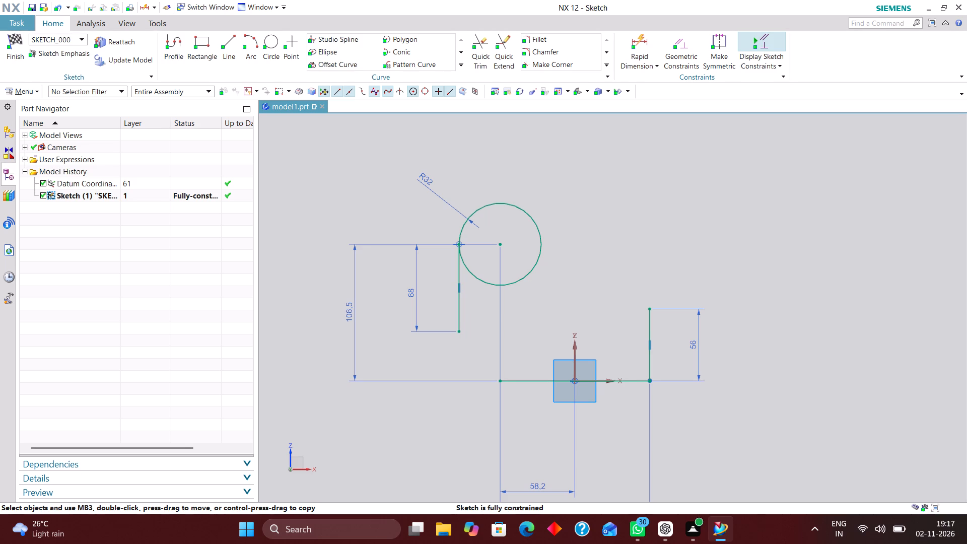
Sketch a 32 diameter circle concentric with the R32 circle.
left_click(271, 38)
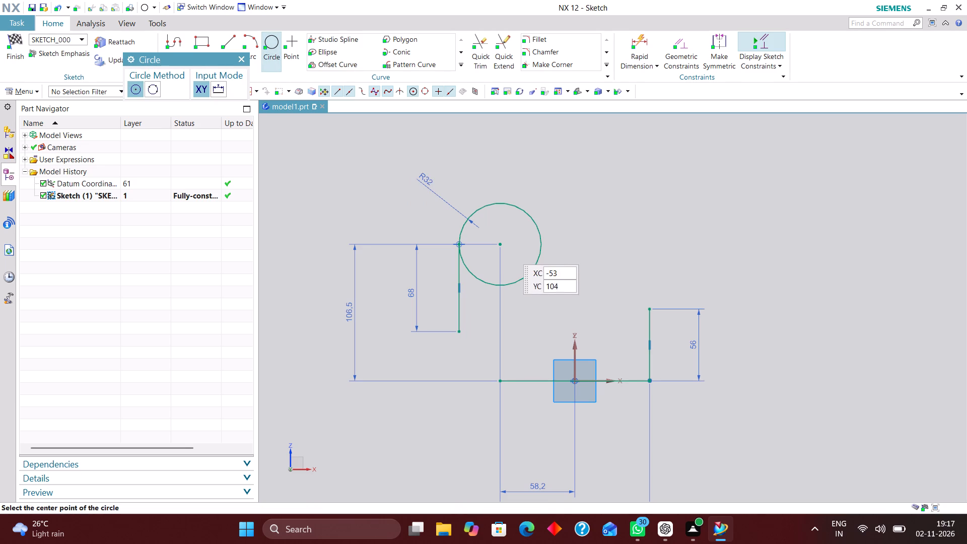
left_click(498, 244)
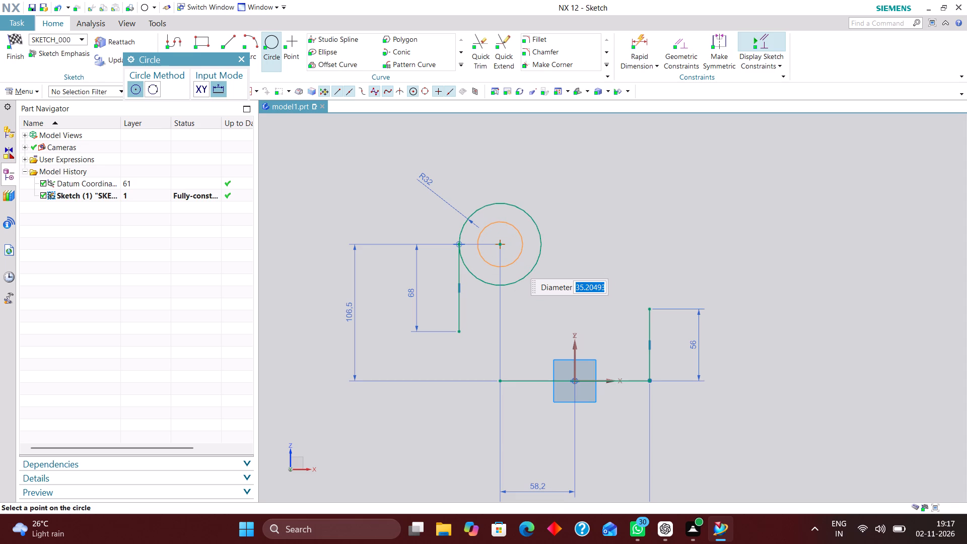
type("32")
key("Return")
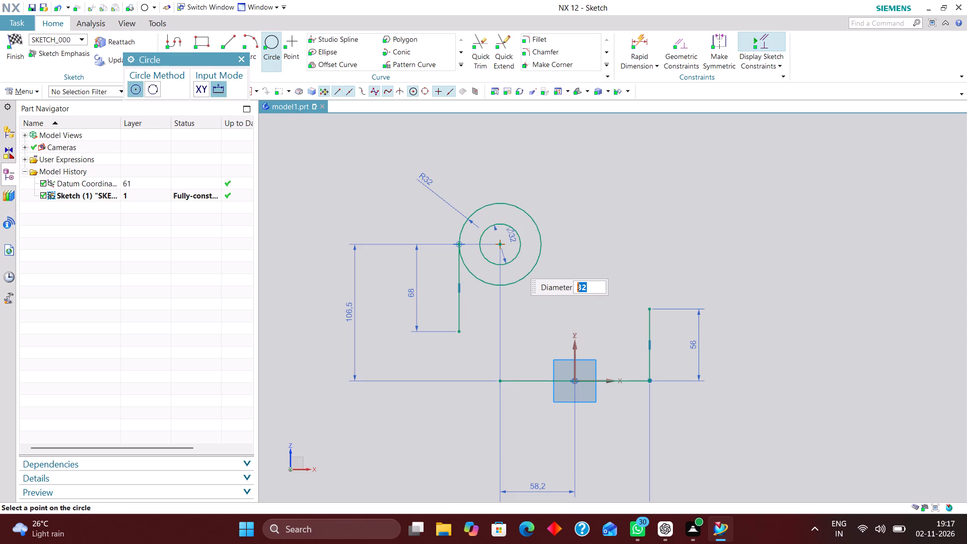
left_click(245, 59)
Sketch a vertical line just outside the inner circle's right side, extending down past the outer circle.
left_click(228, 33)
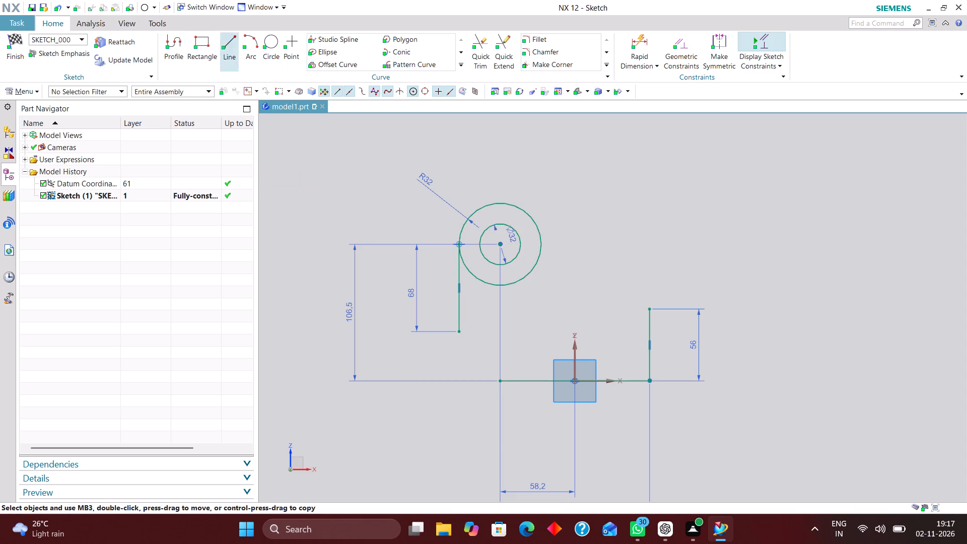
scroll(526, 268, "up", 2)
left_click(526, 221)
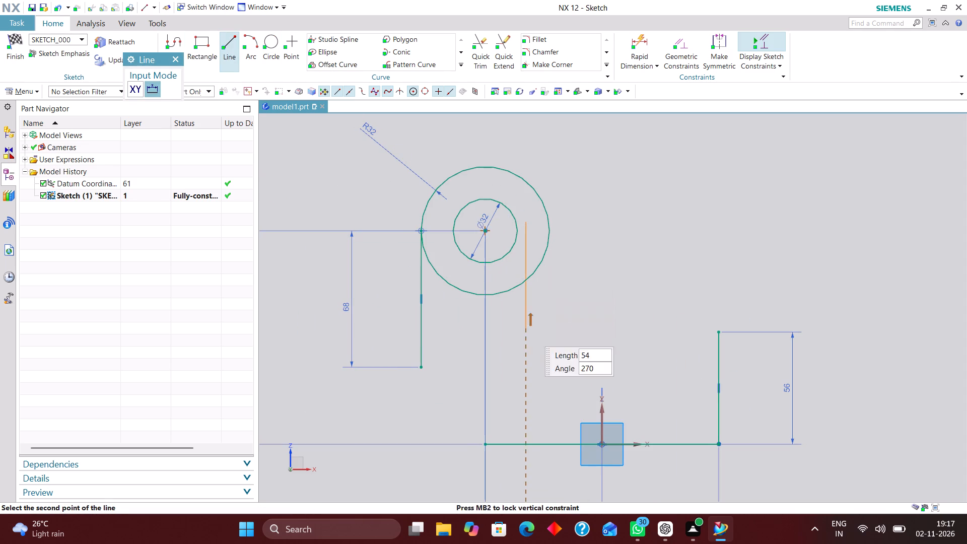
left_click(525, 376)
Constrain the second vertical line tangent to the inner 32 diameter circle and place its upper endpoint on that circle.
left_click(683, 42)
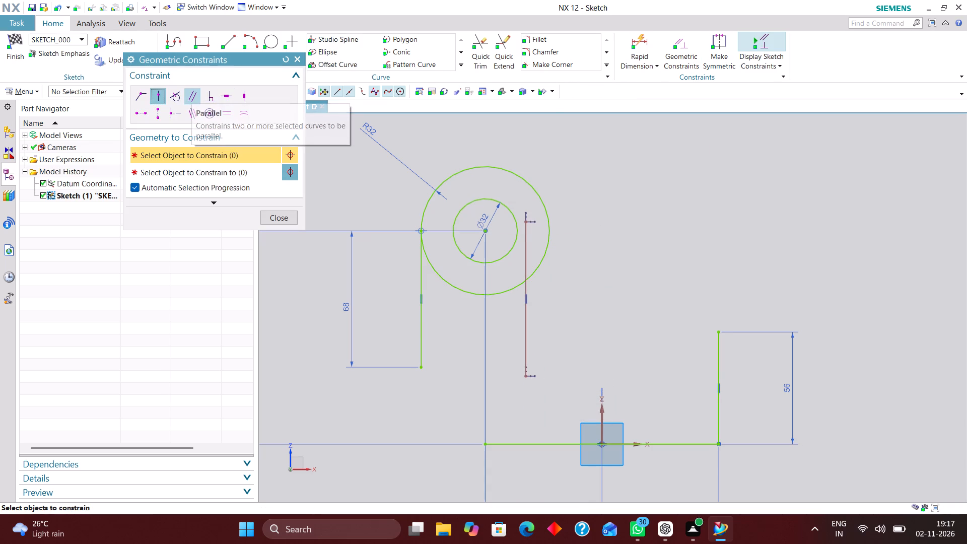
left_click(178, 98)
left_click(504, 258)
left_click(527, 257)
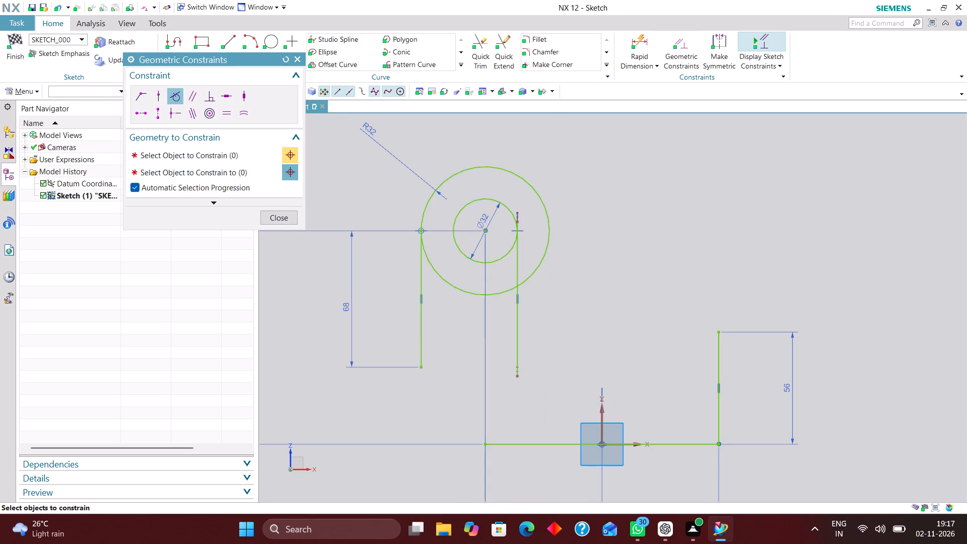
left_click(154, 94)
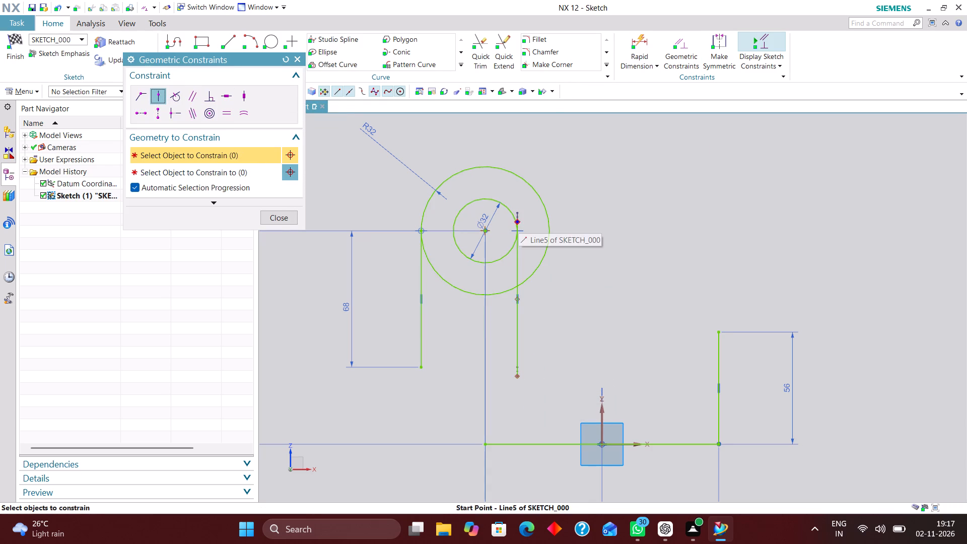
left_click(520, 220)
left_click(509, 210)
scroll(468, 196, "down", 2)
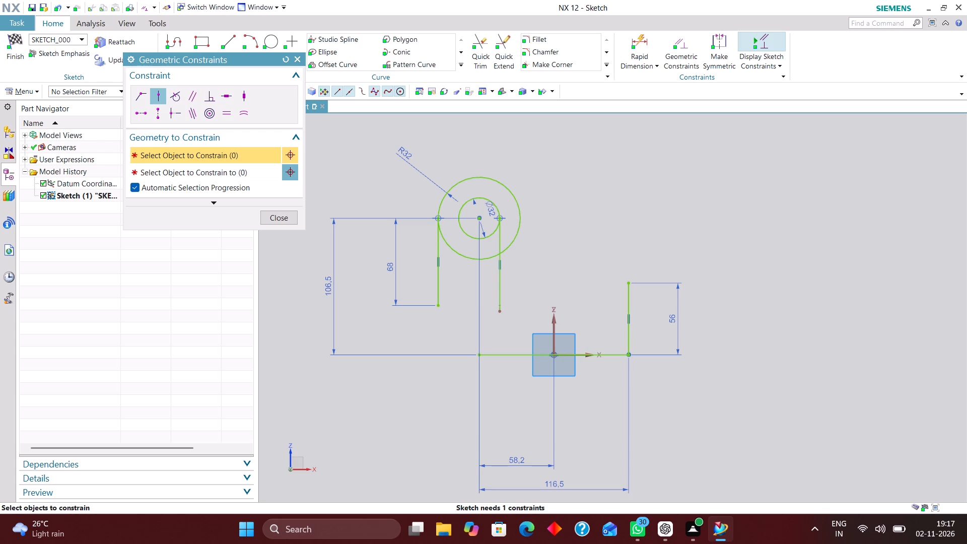
left_click(286, 214)
Shorten the vertical line tangent to the inner circle by moving its free lower endpoint upward to just below the outer circle.
left_click_drag(499, 311, 501, 302)
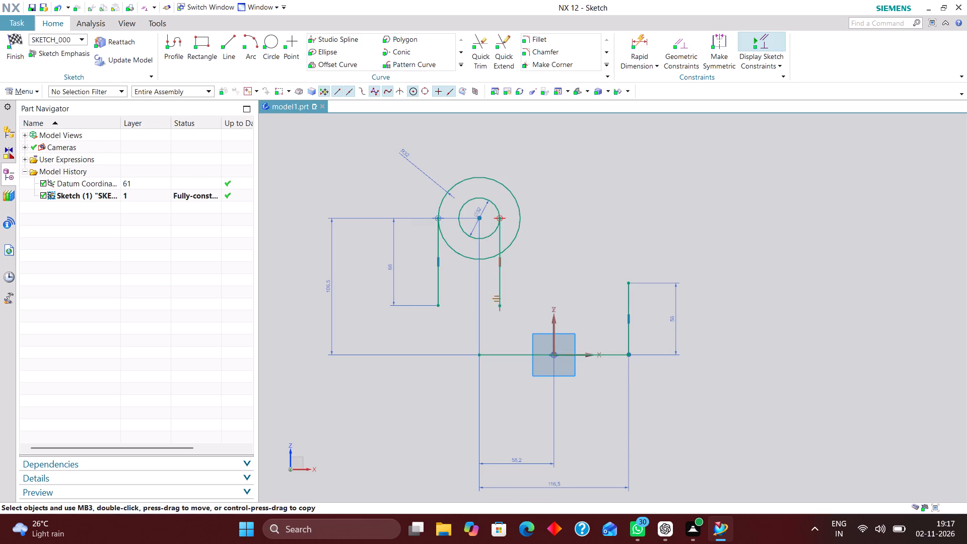
left_click_drag(501, 302, 503, 275)
scroll(506, 272, "up", 2)
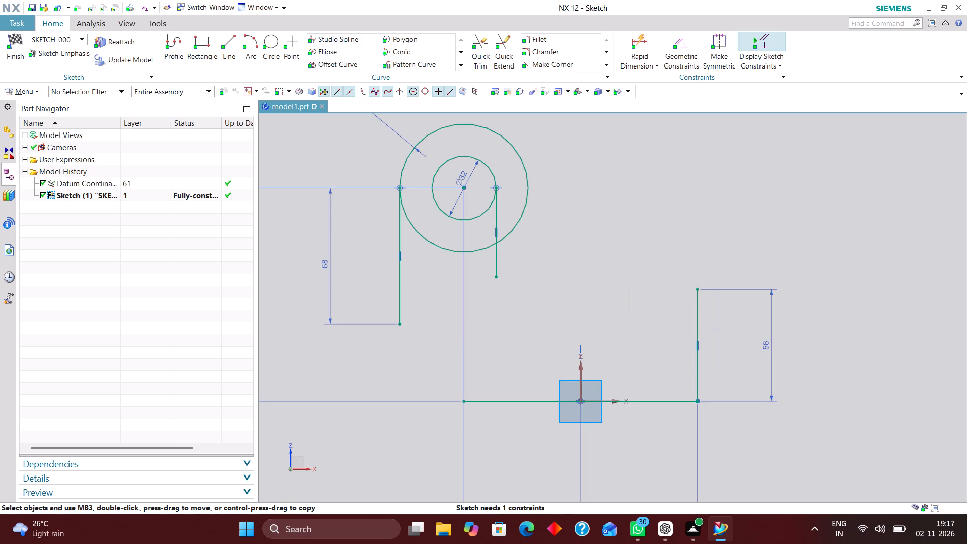
left_click_drag(500, 279, 499, 273)
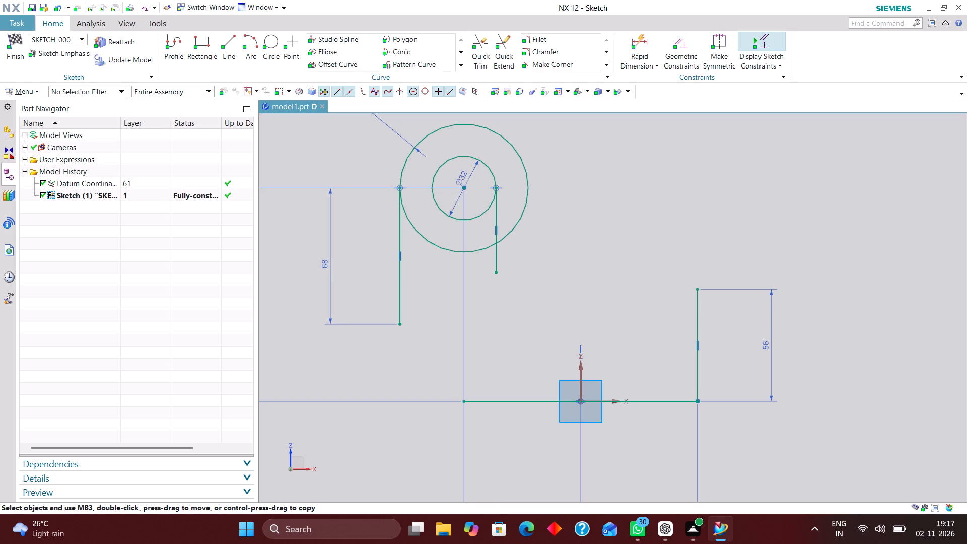
Sketch a sloping line about 88 long at about 332° from the shortened vertical line's lower endpoint toward the upright line.
left_click(231, 43)
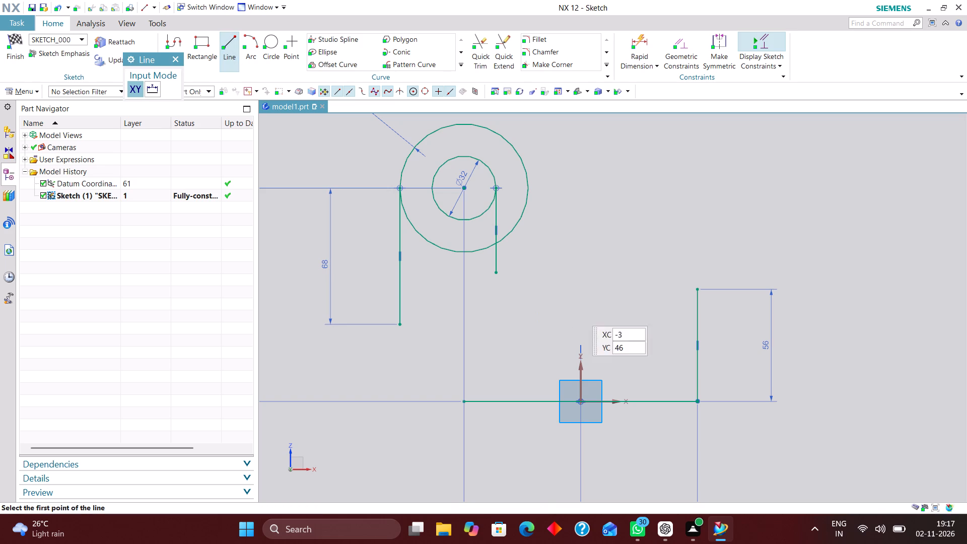
left_click(495, 273)
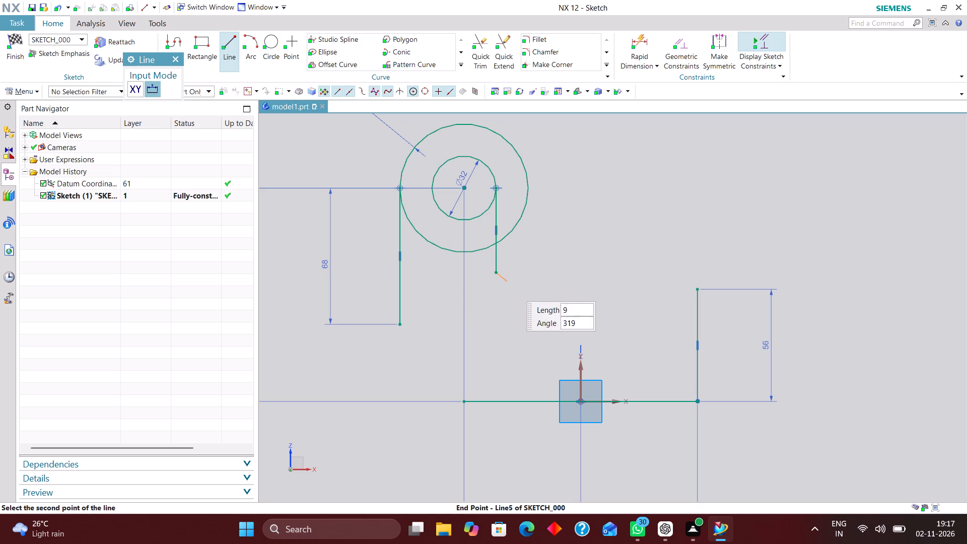
left_click(654, 352)
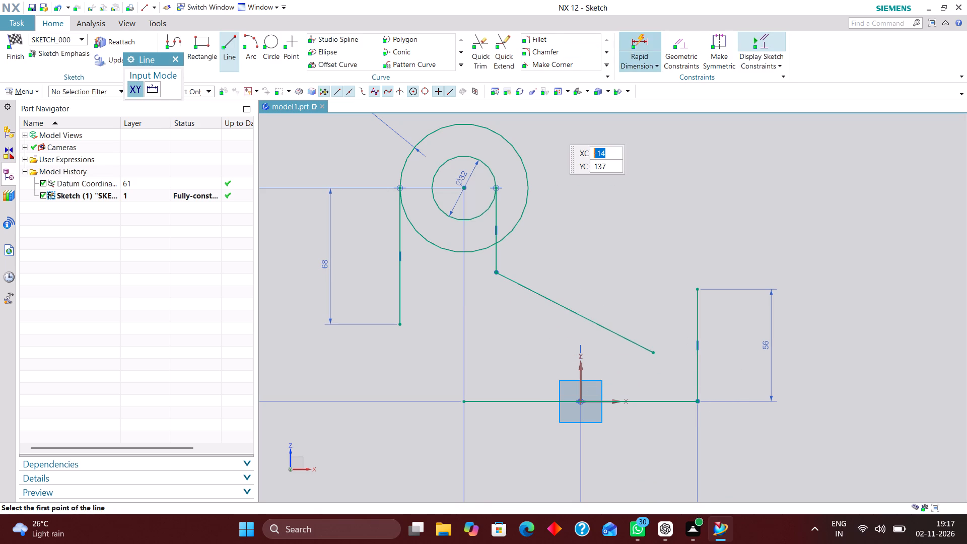
Fillet the corner between the inner circle's tangent line and the sloping line with radius 8.
left_click(553, 42)
scroll(510, 259, "up", 3)
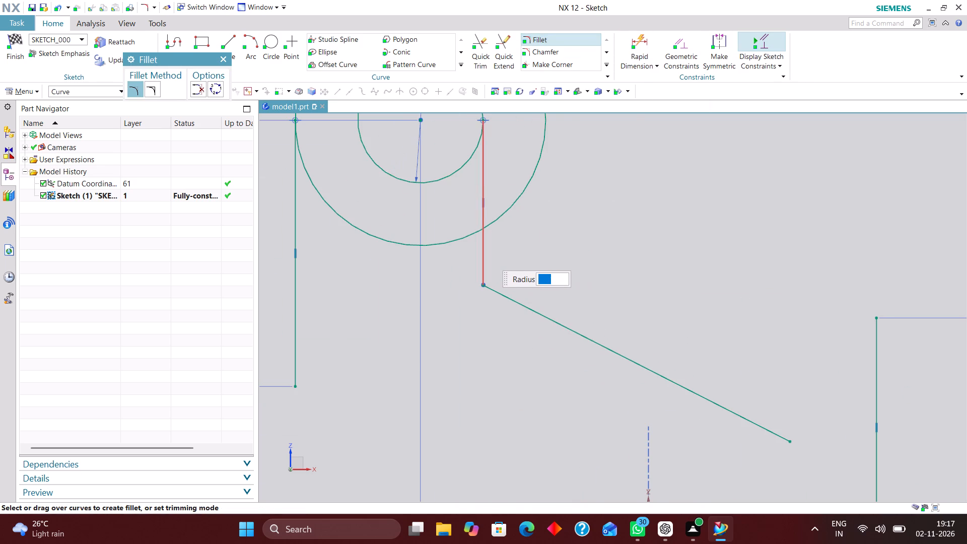
left_click(488, 254)
left_click(501, 293)
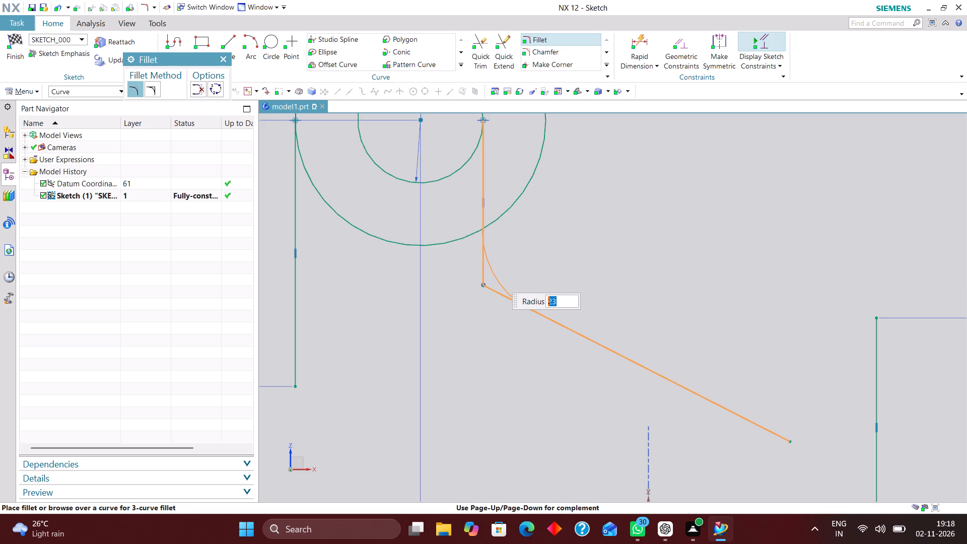
key("8")
key("Return")
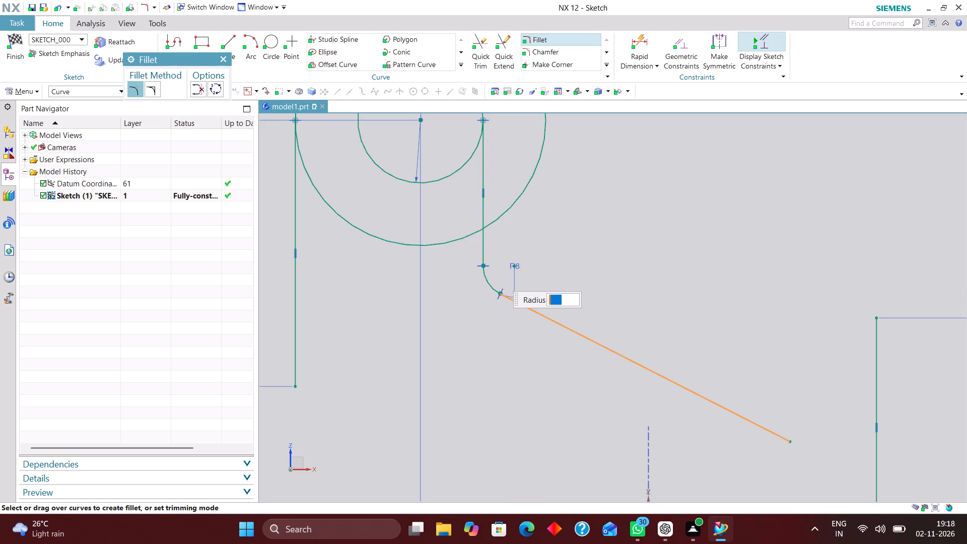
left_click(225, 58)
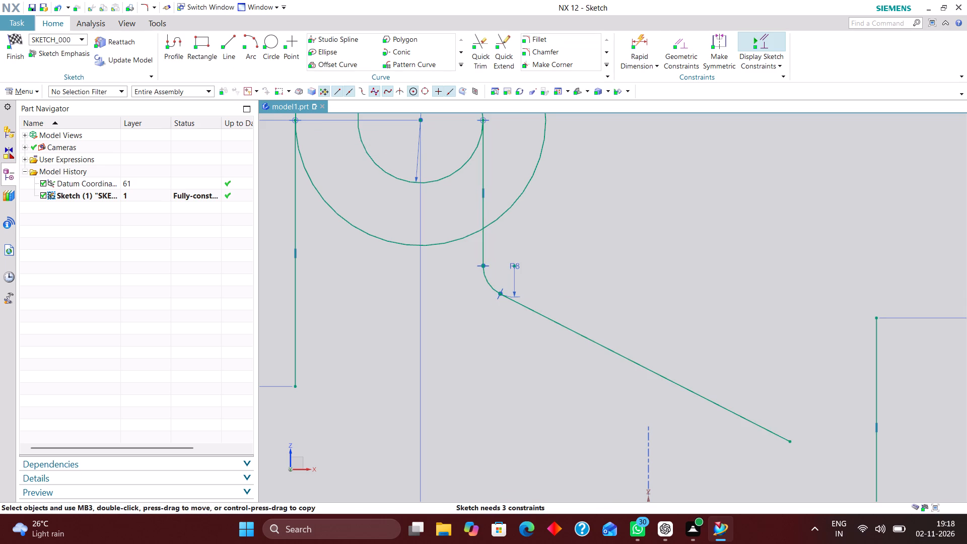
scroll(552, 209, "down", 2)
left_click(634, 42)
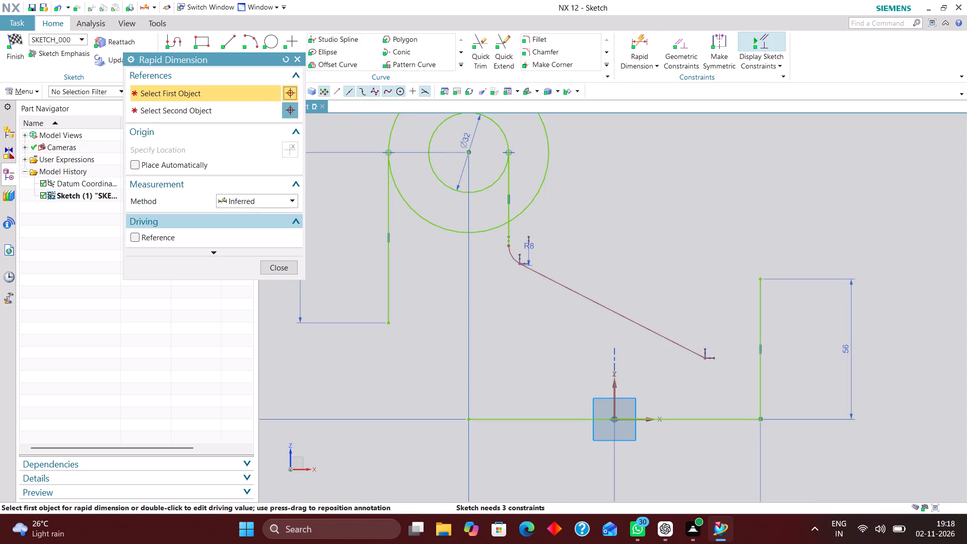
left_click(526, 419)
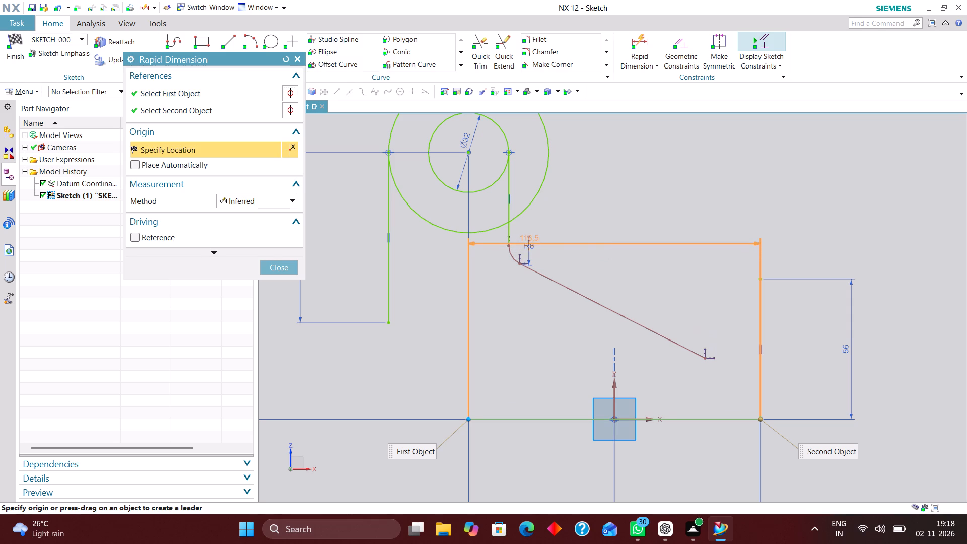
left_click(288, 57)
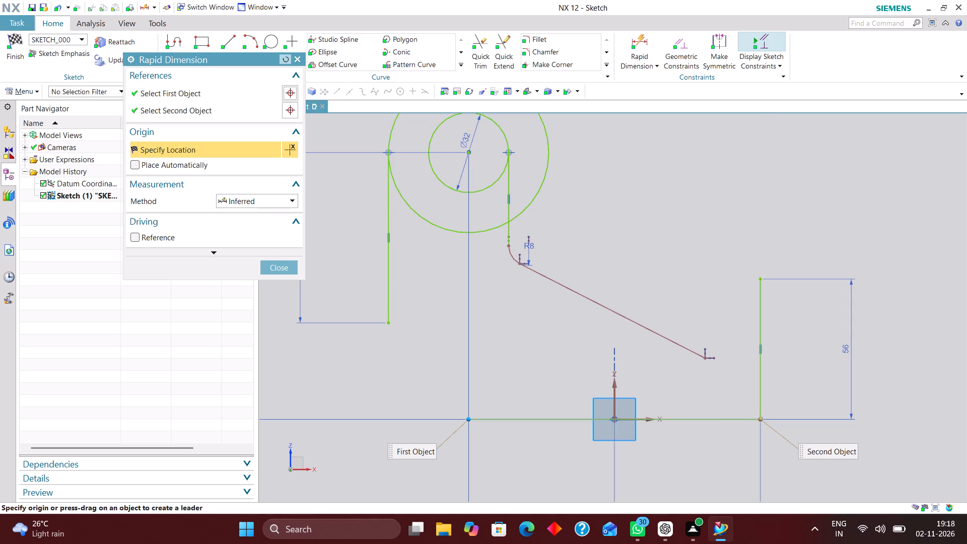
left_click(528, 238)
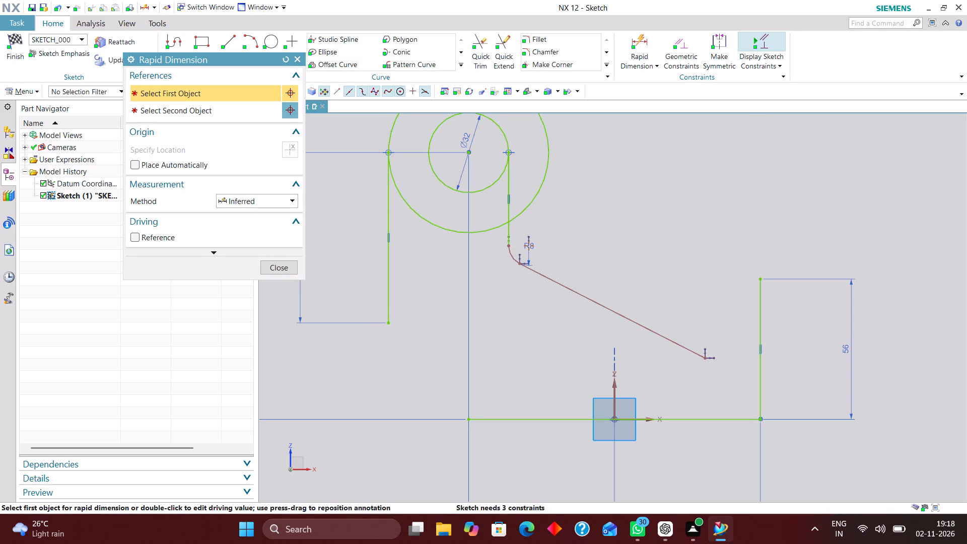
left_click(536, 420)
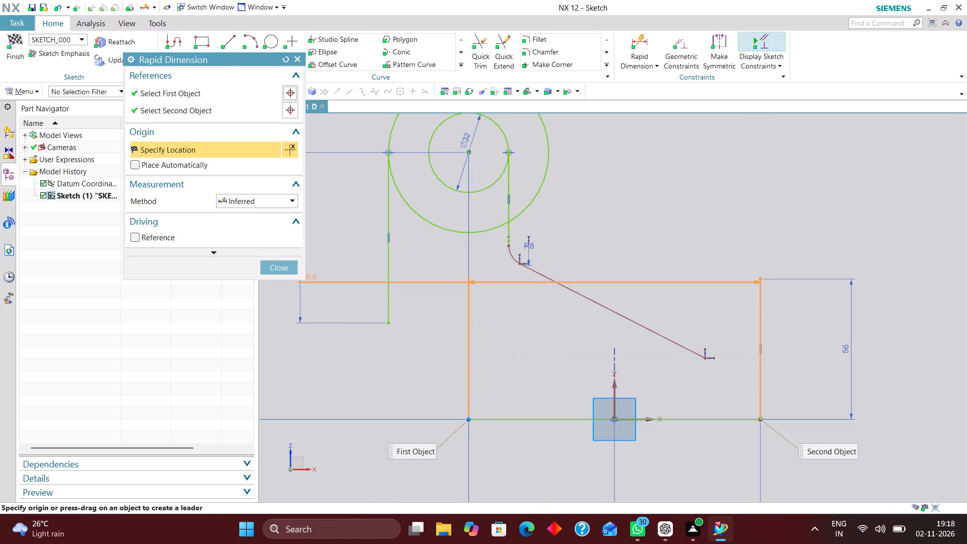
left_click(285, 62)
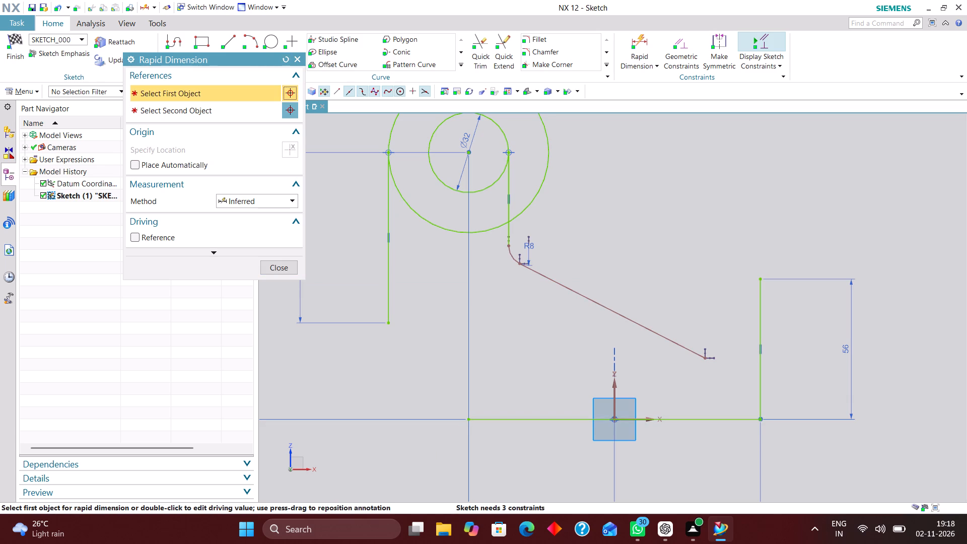
Dimension the centre of the radius 8 fillet at a height of 75 above the base line.
scroll(525, 249, "up", 8)
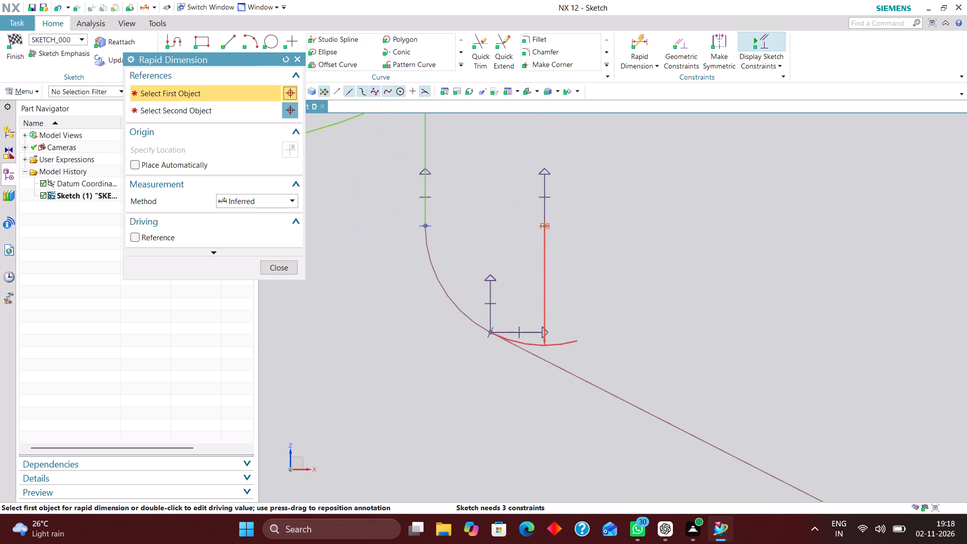
scroll(547, 307, "up", 5)
scroll(537, 229, "down", 5)
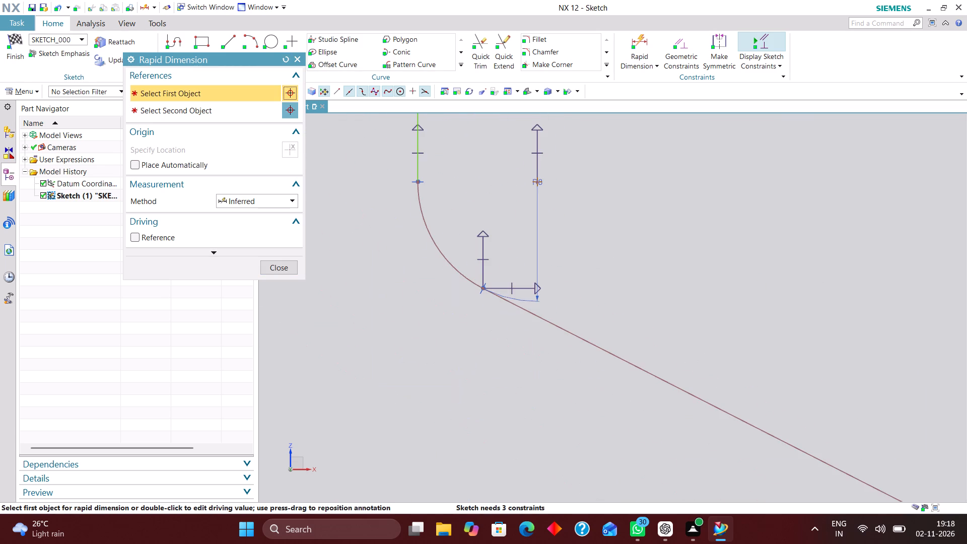
left_click(537, 183)
scroll(527, 245, "down", 2)
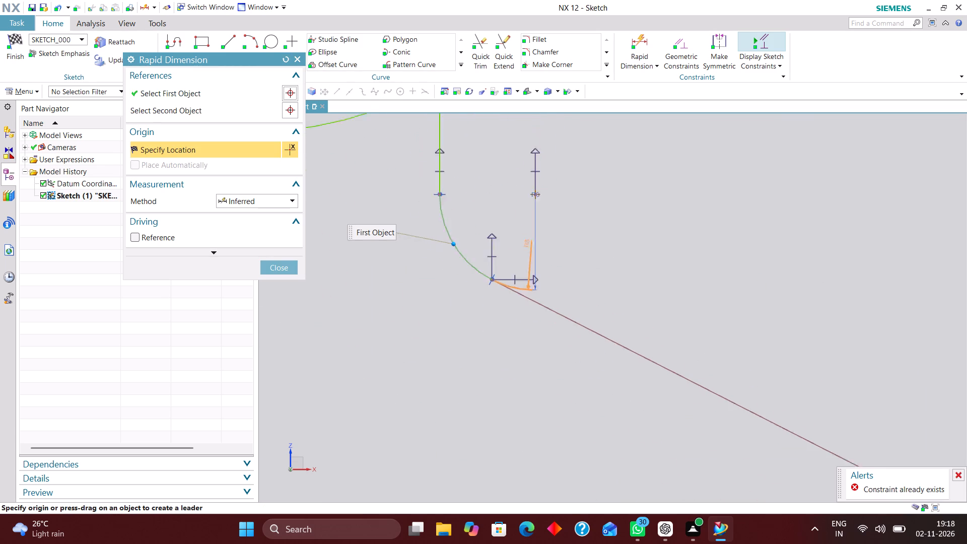
scroll(528, 249, "down", 3)
scroll(529, 333, "down", 5)
left_click(520, 409)
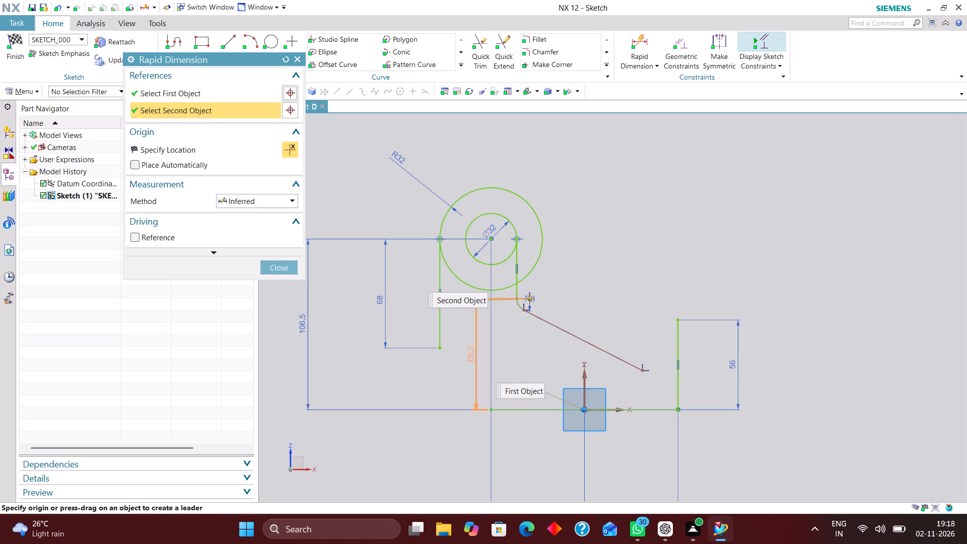
left_click(339, 354)
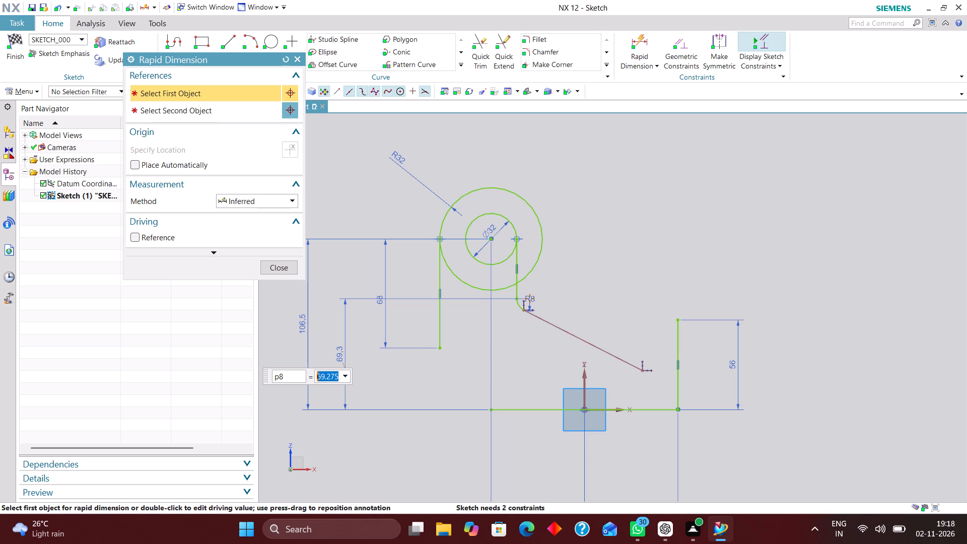
type("75")
key("Return")
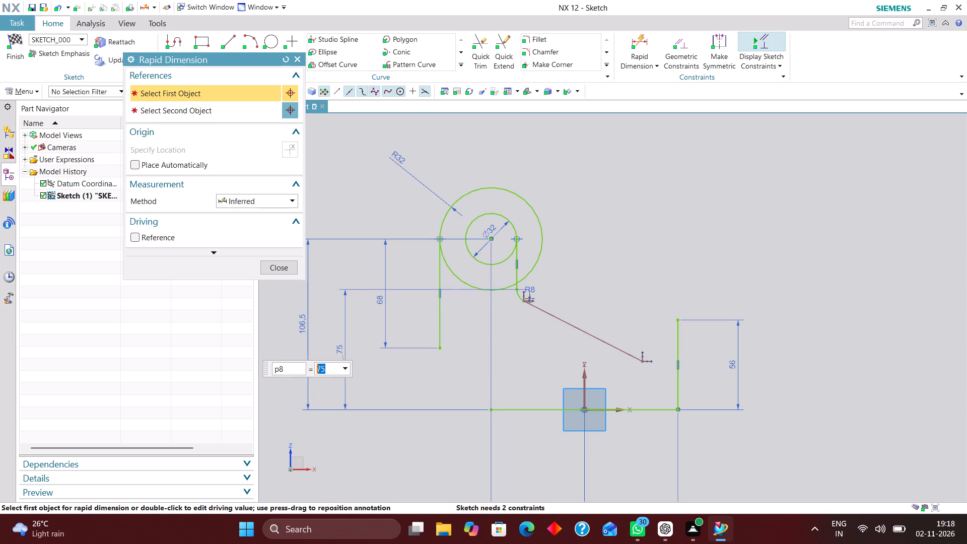
left_click(277, 269)
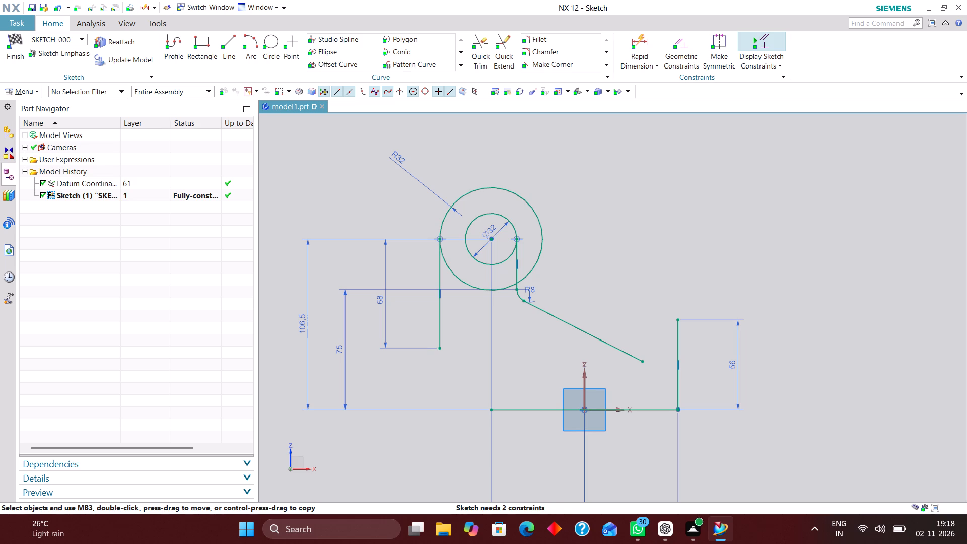
Shorten and steepen the sloping line by moving its free lower endpoint back toward the concentric circles' side.
left_click_drag(646, 363, 624, 363)
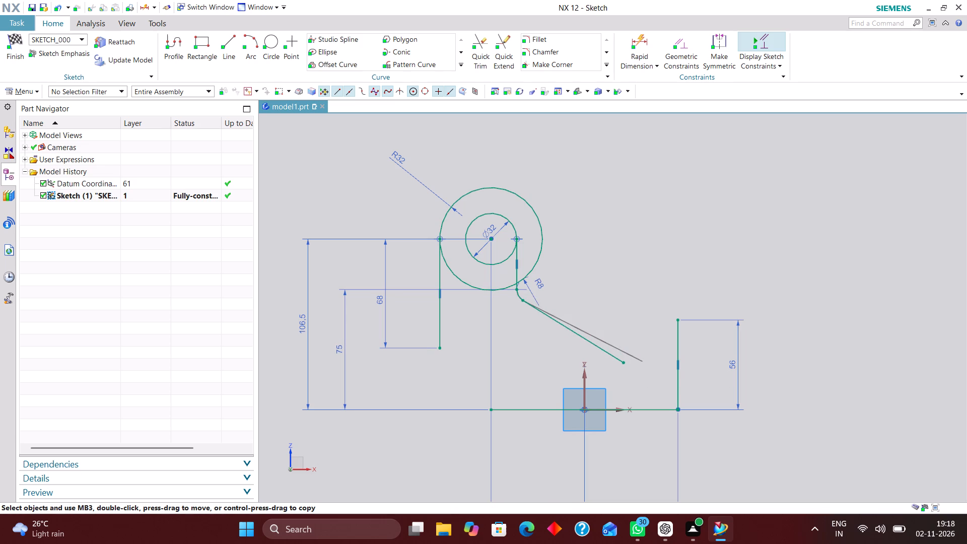
left_click_drag(624, 363, 627, 361)
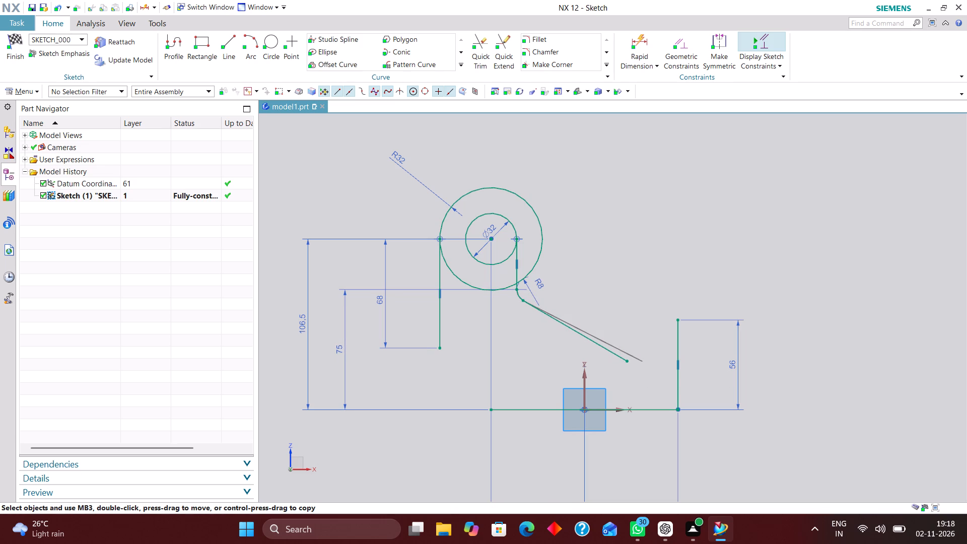
left_click_drag(627, 361, 626, 360)
left_click_drag(626, 360, 618, 361)
Sketch a separate vertical line between the sloping line's free end and the 56 high upright line.
left_click(229, 40)
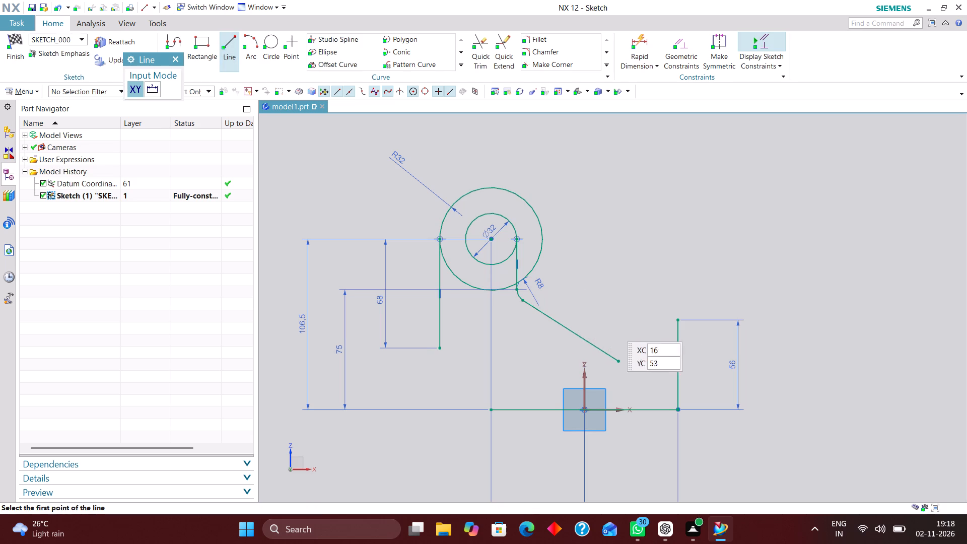
left_click(642, 281)
left_click(640, 363)
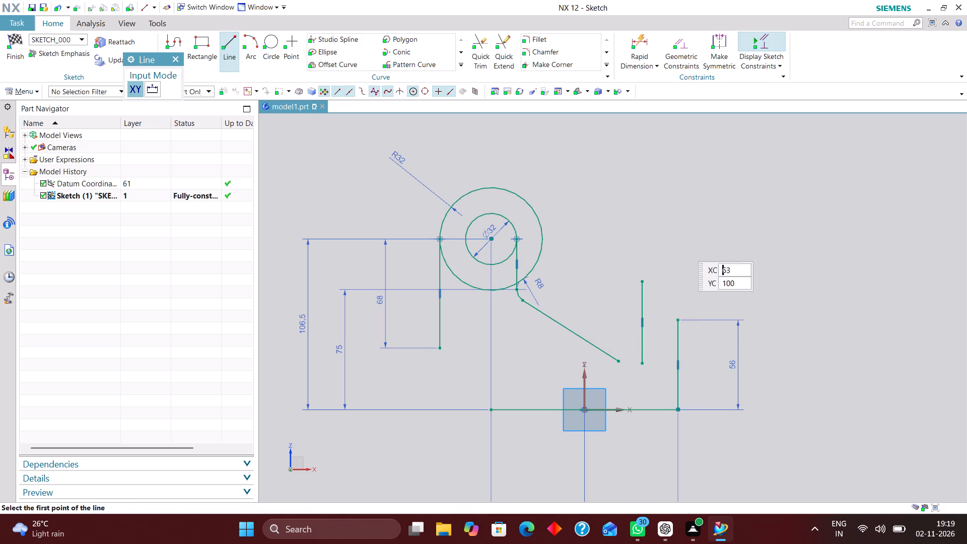
Dimension the horizontal distance between the new vertical line and the upright line as 28.
left_click(648, 37)
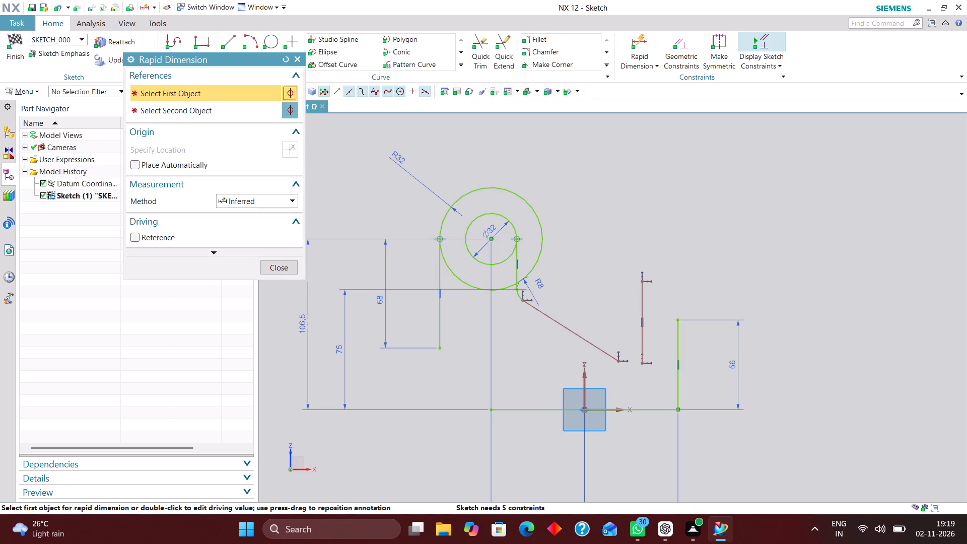
left_click(677, 350)
left_click(644, 346)
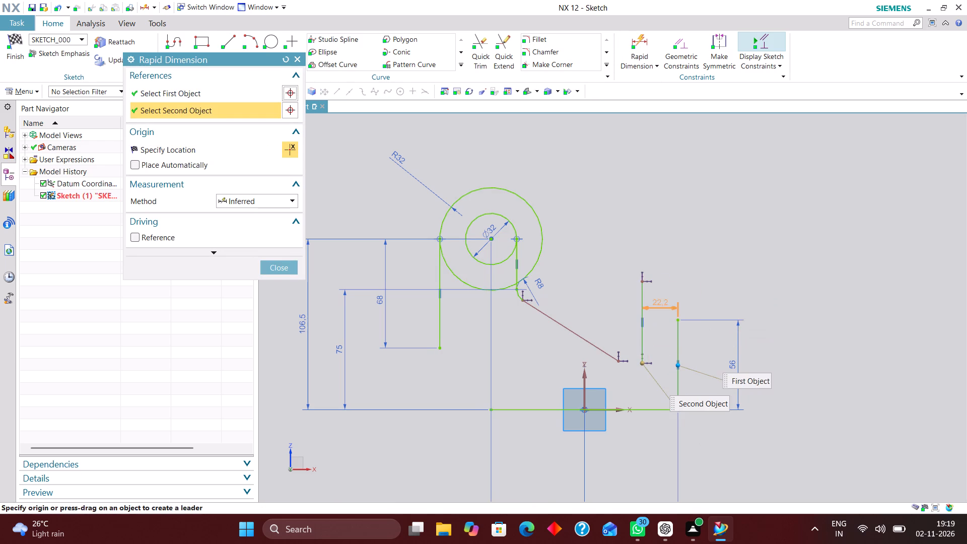
left_click(659, 227)
type("28")
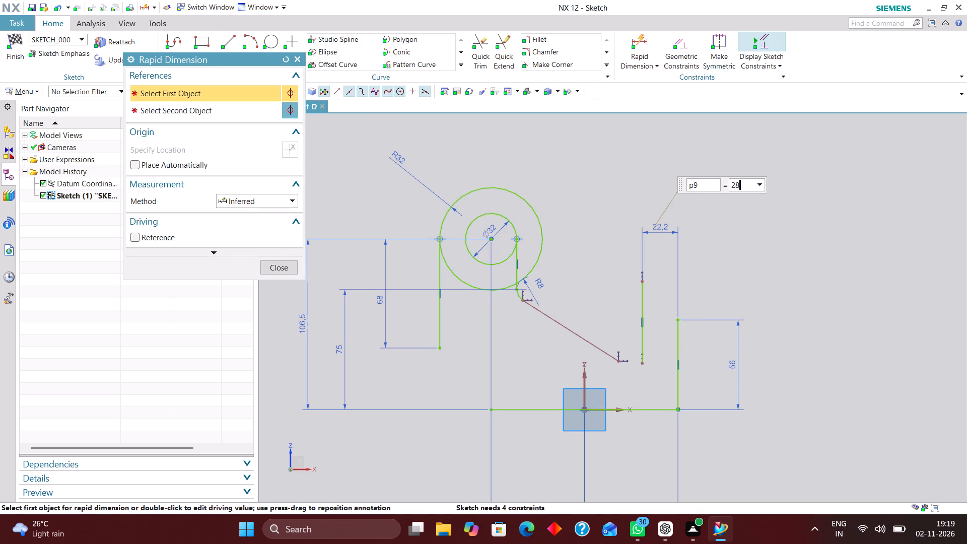
key("Return")
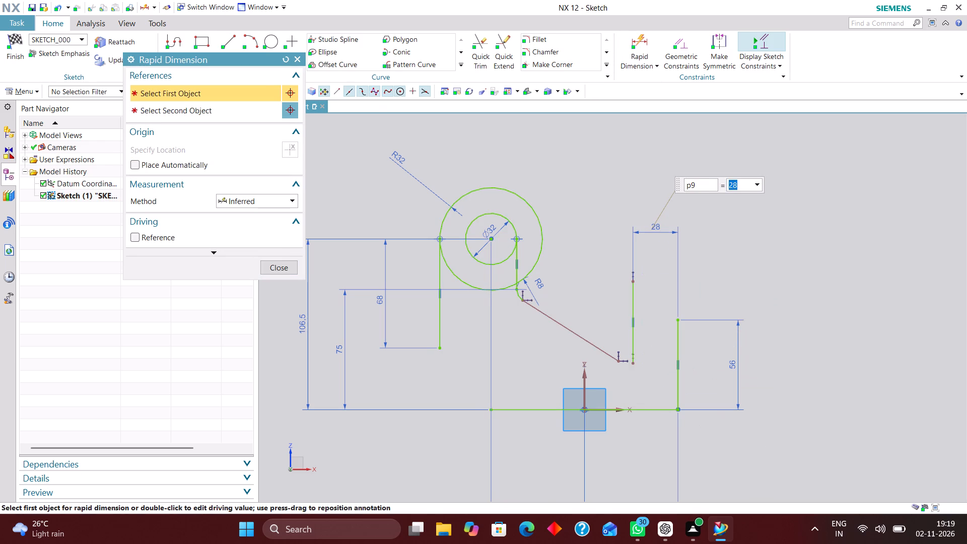
left_click(272, 264)
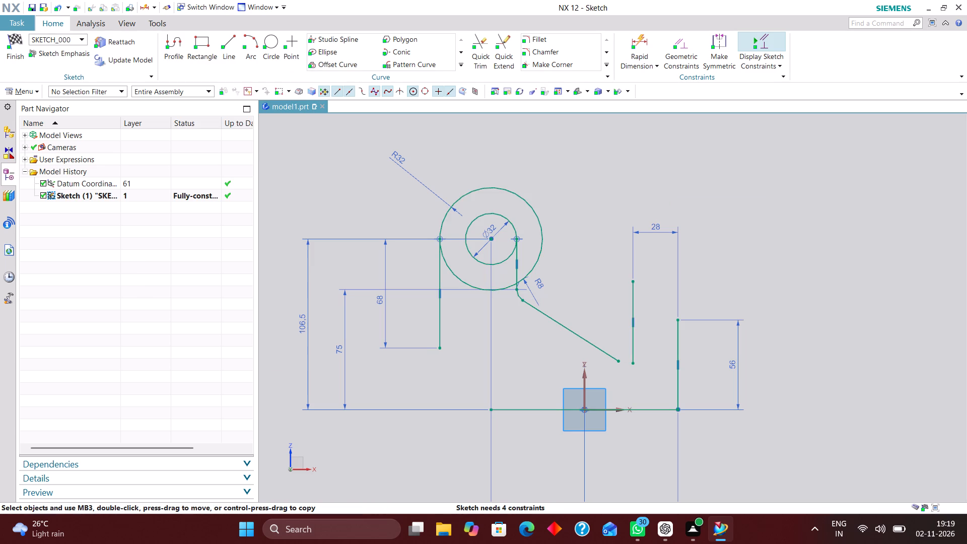
Raise the new vertical line's lower endpoint and pull the sloping line's free endpoint slightly back to leave room for an arc.
scroll(627, 373, "up", 1)
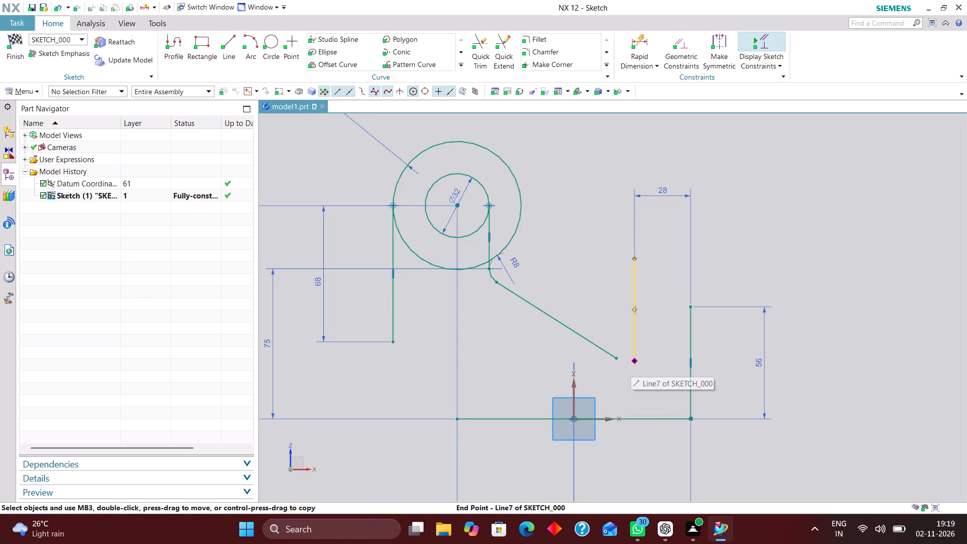
scroll(637, 351, "up", 3)
left_click_drag(633, 372, 626, 345)
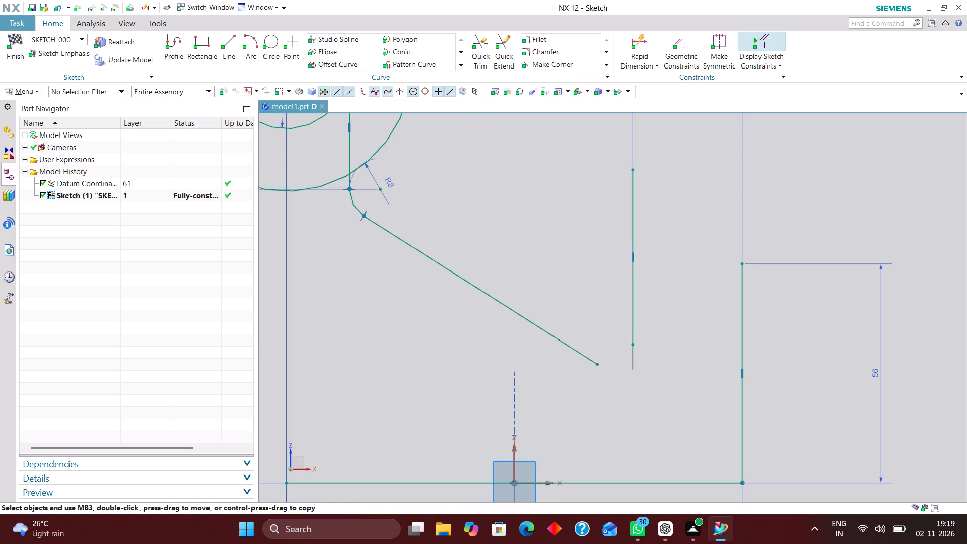
left_click_drag(626, 345, 626, 346)
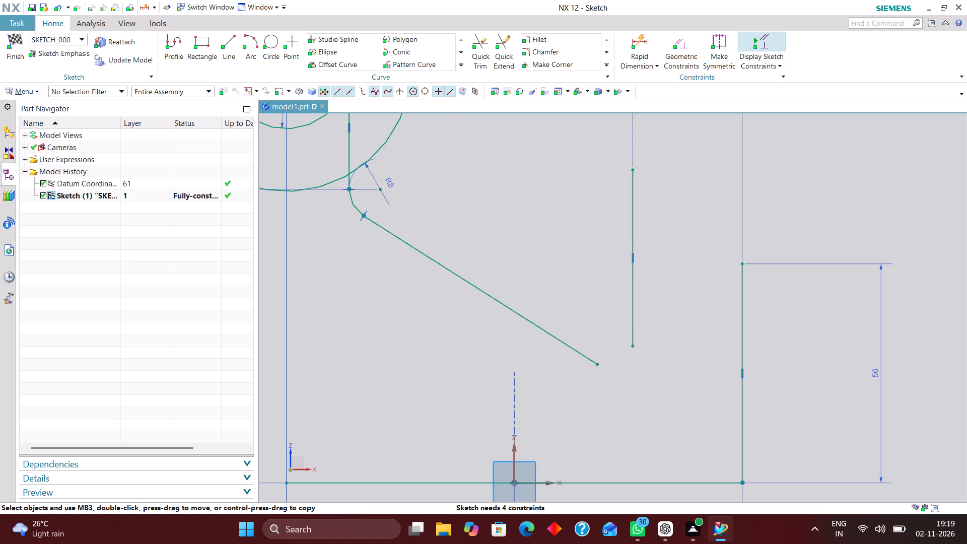
left_click_drag(596, 363, 589, 361)
Sketch a downward-bulging three-point arc joining the sloping line's lower end to the vertical line's lower end, tangent to the vertical line.
left_click(252, 40)
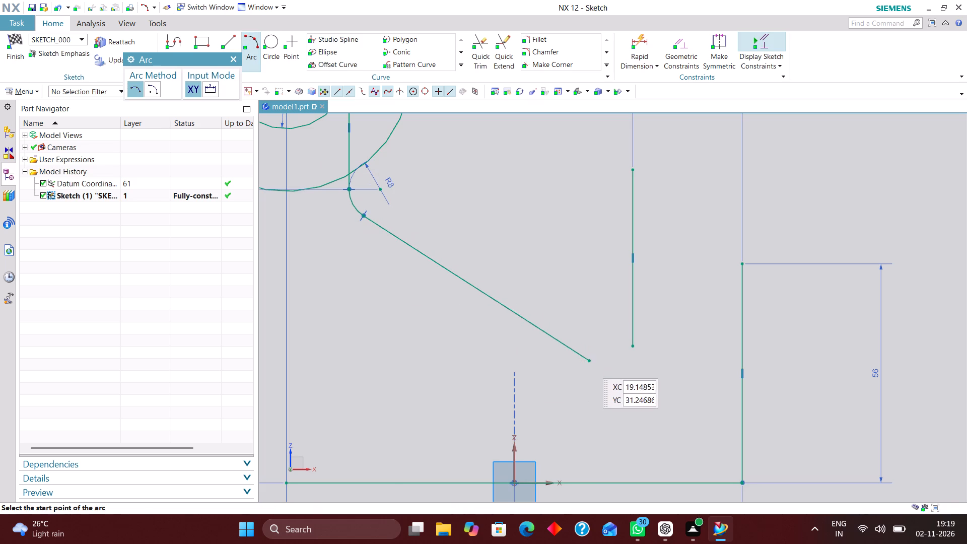
left_click(586, 362)
left_click(636, 349)
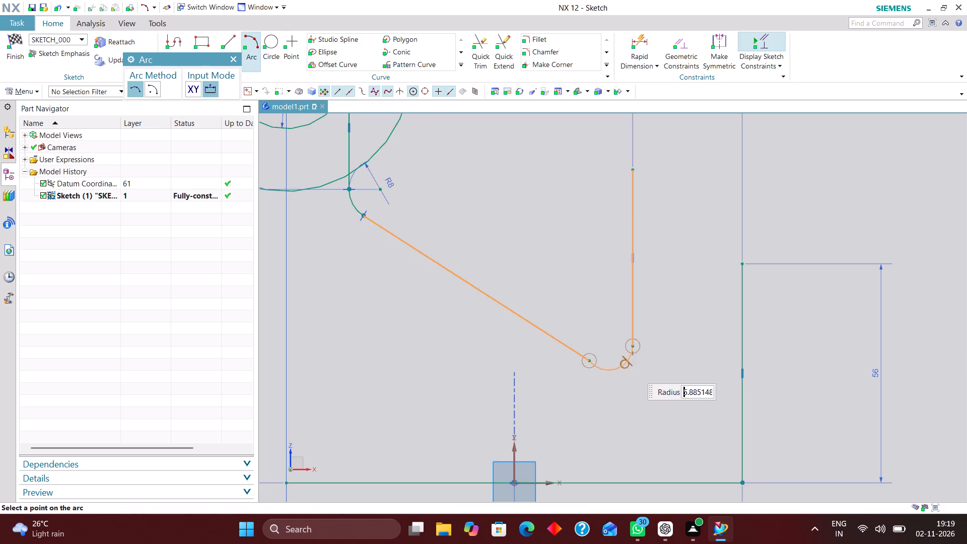
left_click(631, 367)
left_click(235, 60)
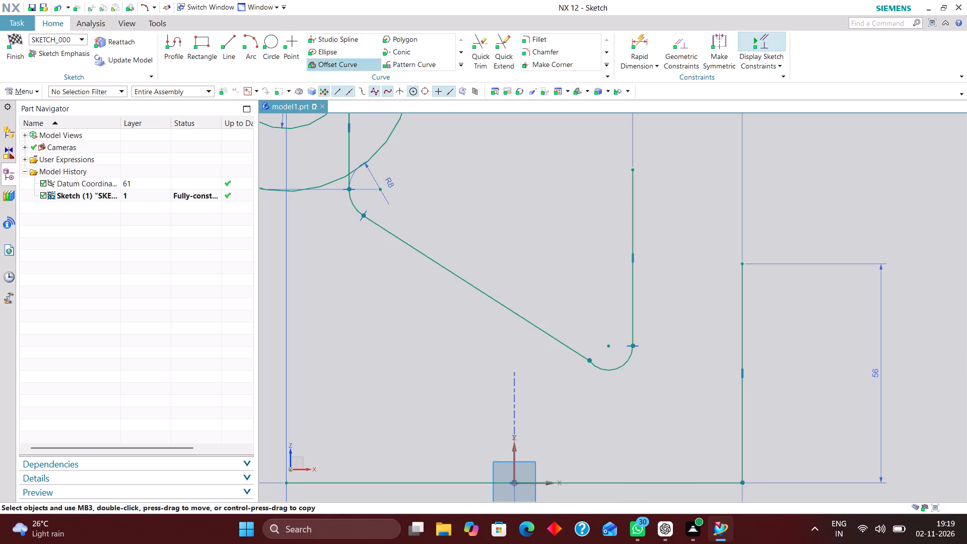
Dimension the new connecting arc's centre at a height of 38 above the base line.
left_click(639, 44)
scroll(529, 235, "down", 1)
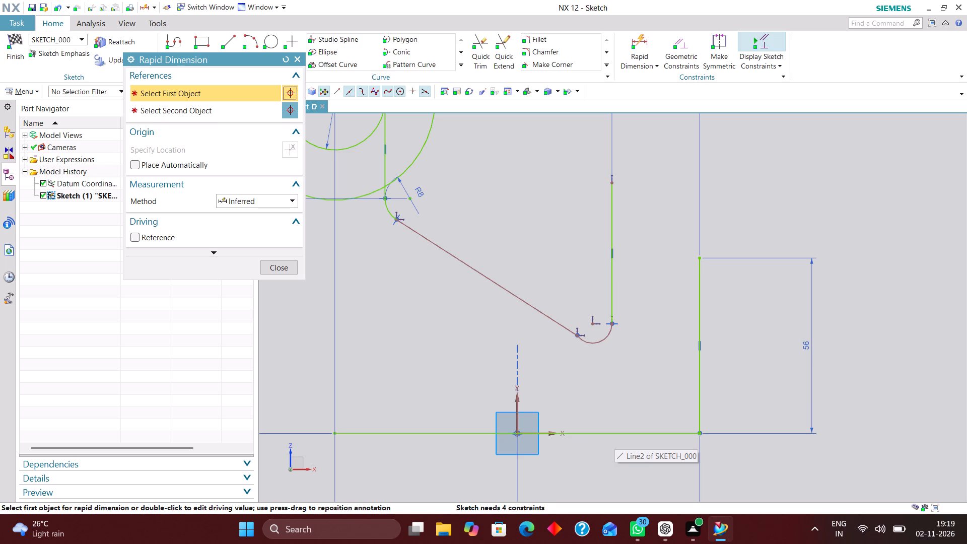
left_click(617, 432)
left_click(593, 322)
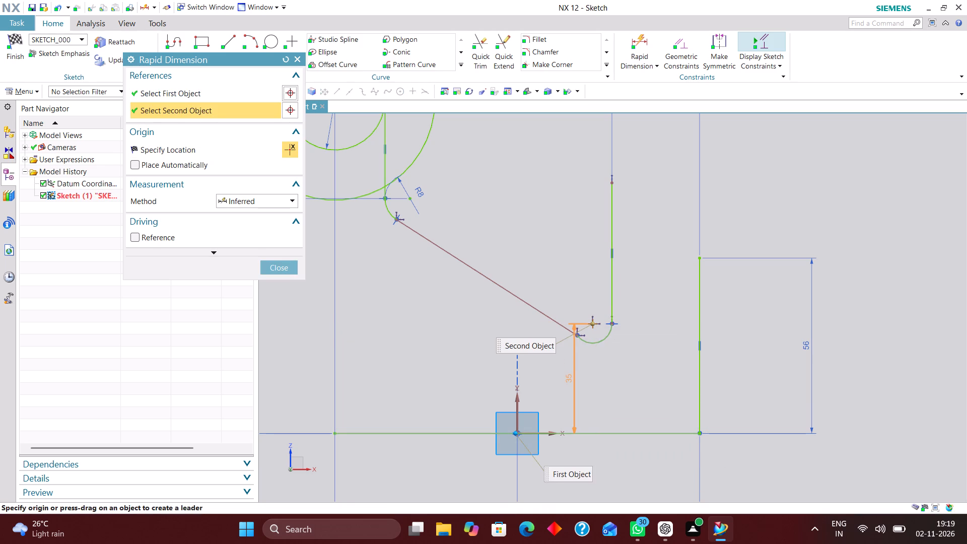
left_click(568, 379)
type("38")
key("Return")
left_click(275, 266)
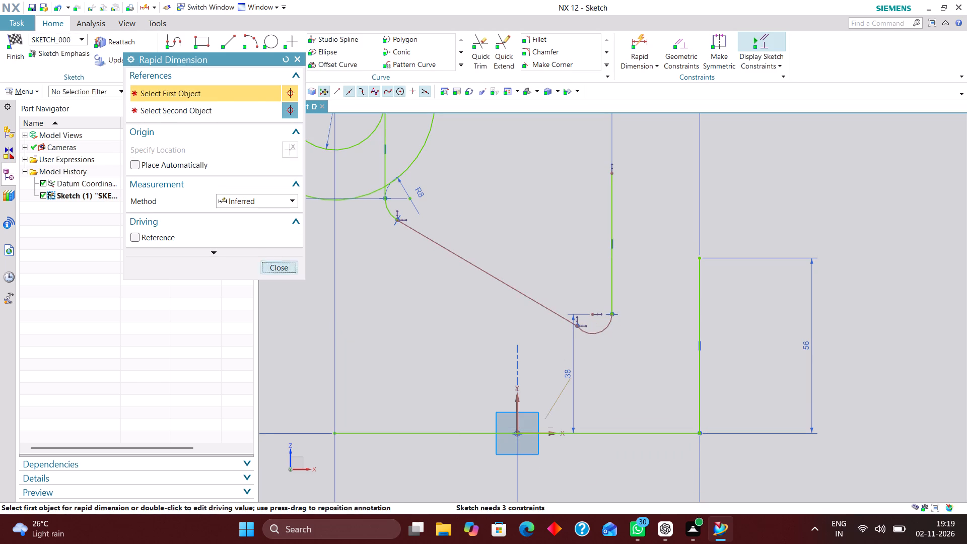
Constrain the connecting arc tangent to the sloping line.
left_click(668, 43)
left_click(172, 94)
left_click(590, 334)
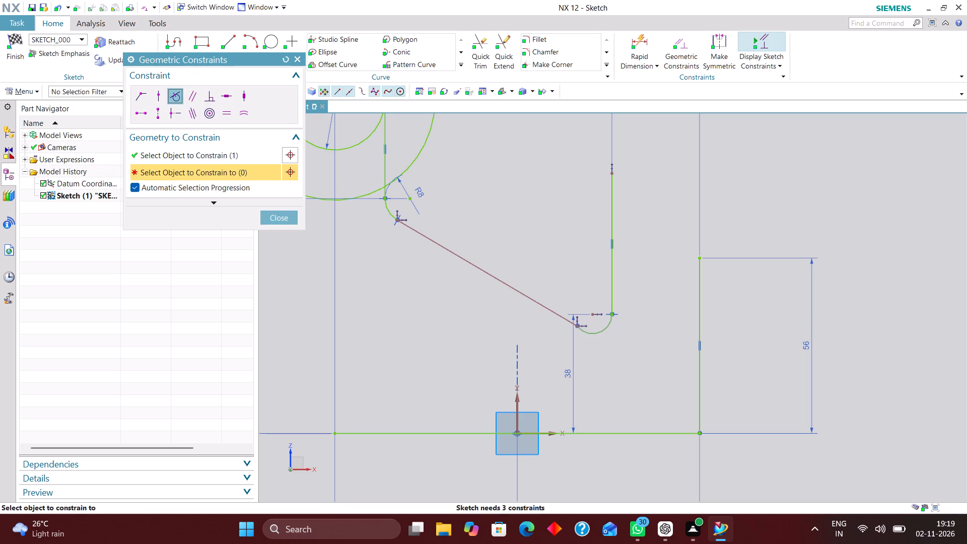
left_click(552, 312)
left_click(279, 215)
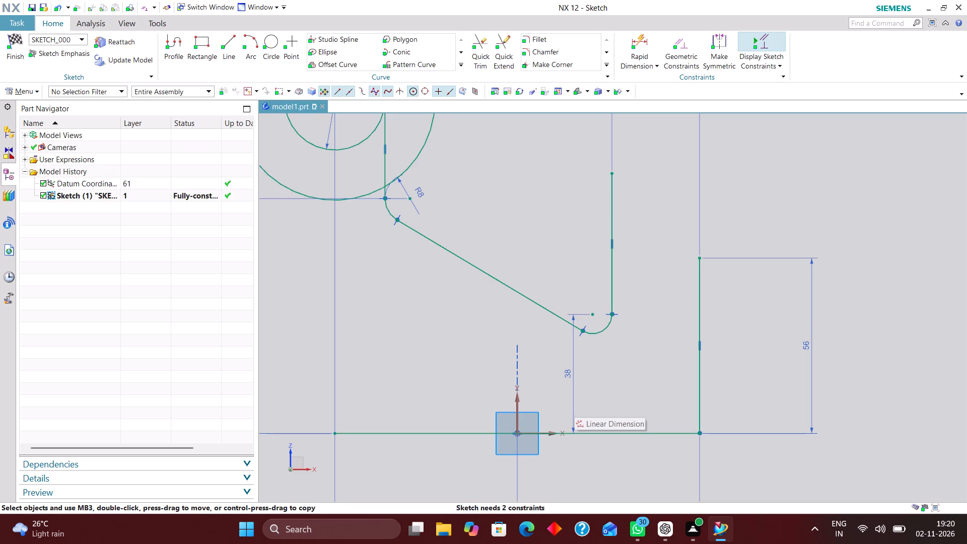
Reposition the 38 height dimension into the gap between the connecting arc and the outer vertical line.
left_click_drag(570, 376, 635, 369)
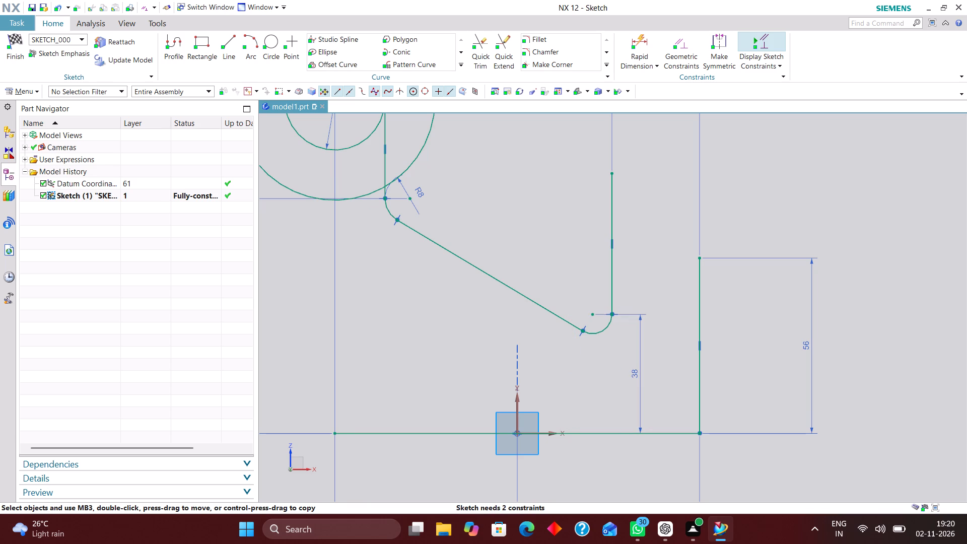
Add a radial dimension to the lower connecting arc and set its radius to 9.
scroll(533, 364, "up", 3)
scroll(552, 362, "down", 3)
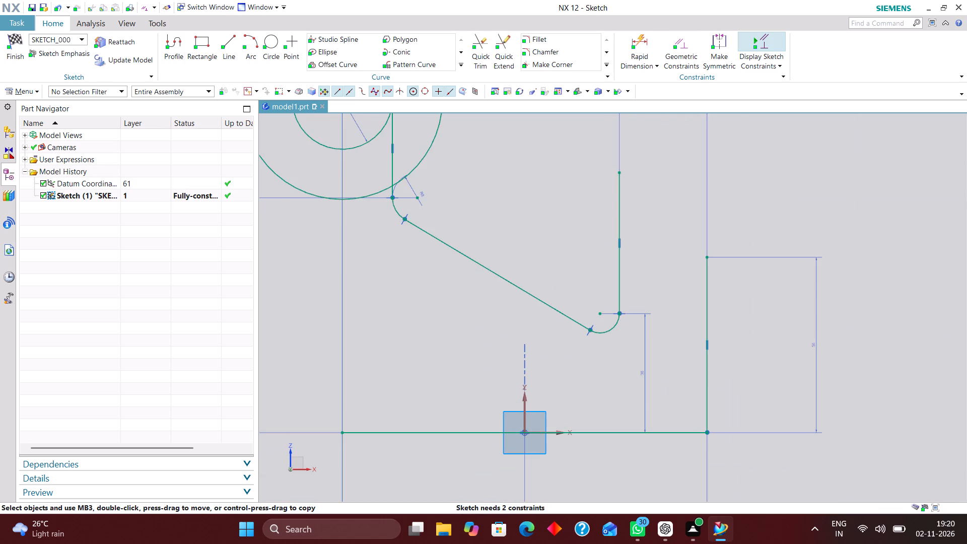
left_click(630, 41)
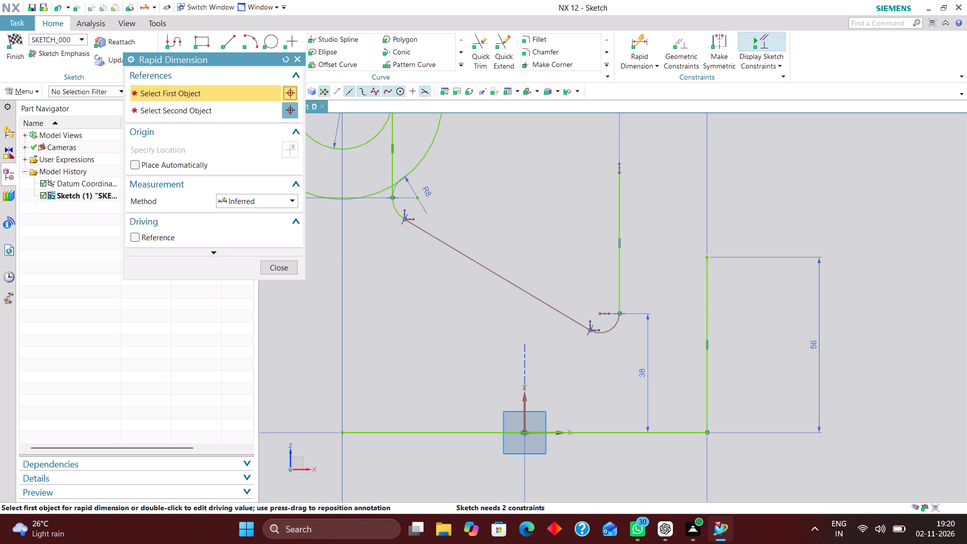
left_click(272, 208)
left_click(272, 205)
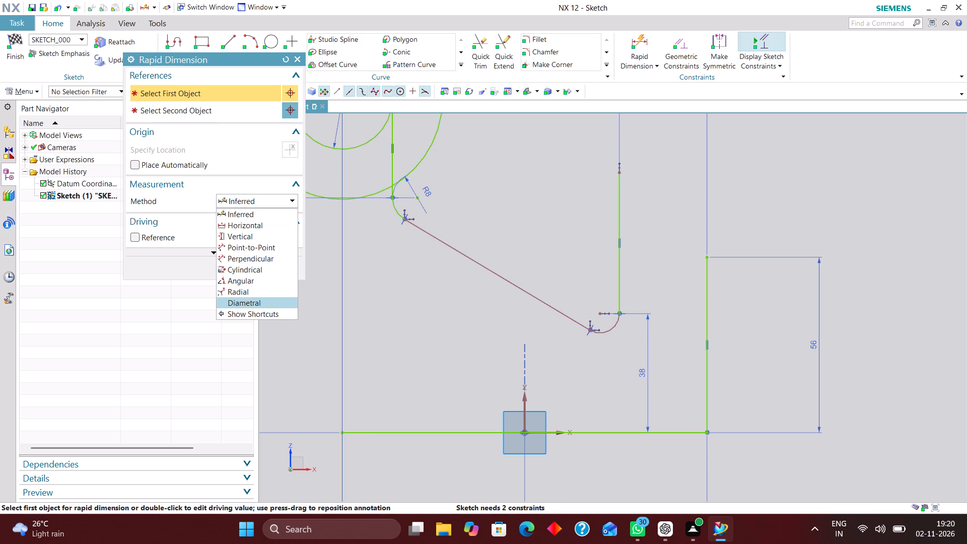
left_click(273, 292)
scroll(631, 340, "up", 2)
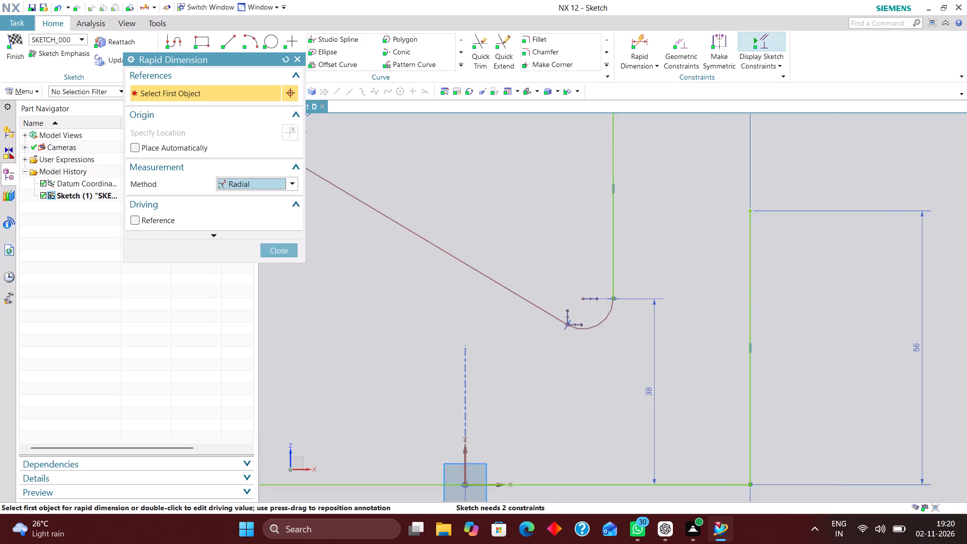
scroll(609, 331, "up", 2)
left_click(590, 323)
left_click(489, 165)
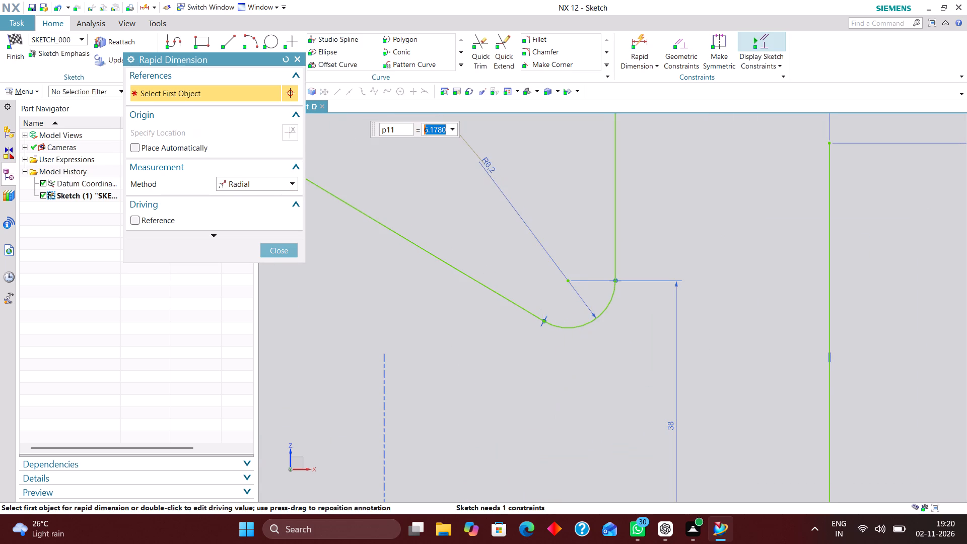
key("9")
key("Return")
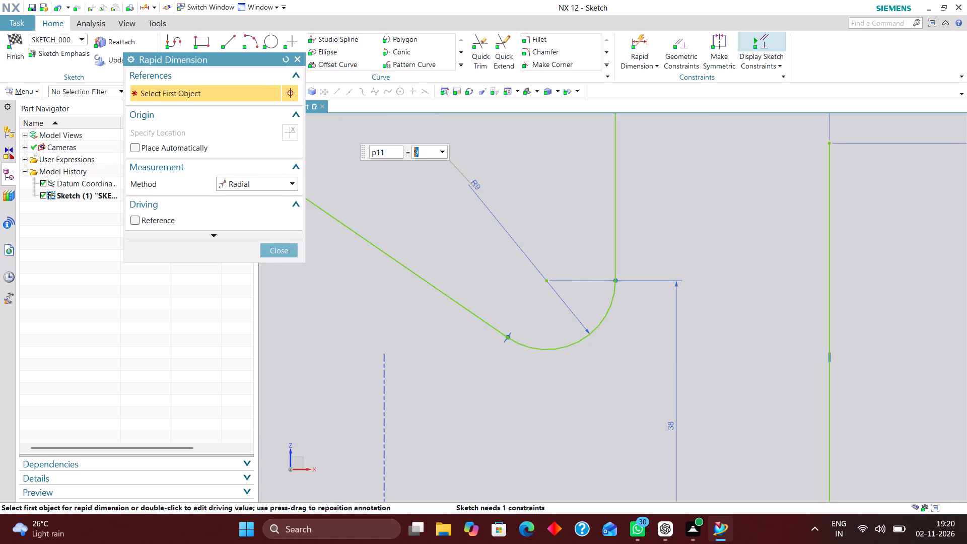
left_click(285, 249)
Examine the whole profile and its dimensions, especially the open ends of the two vertical lines beside the lower connecting arc.
scroll(494, 265, "down", 5)
scroll(535, 336, "down", 2)
scroll(483, 245, "up", 2)
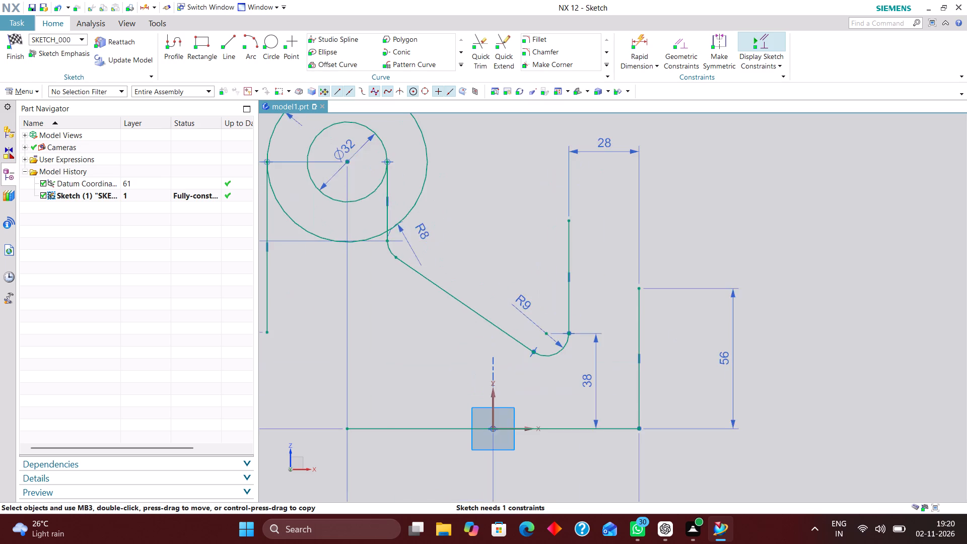
right_click_drag(514, 192, 466, 275)
scroll(747, 248, "up", 4)
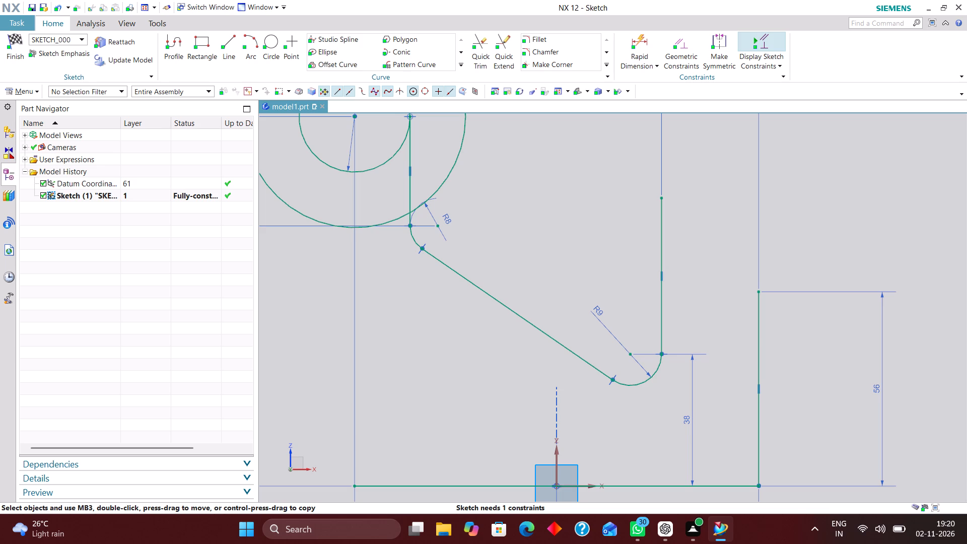
scroll(578, 240, "down", 2)
scroll(551, 292, "down", 3)
scroll(597, 298, "up", 4)
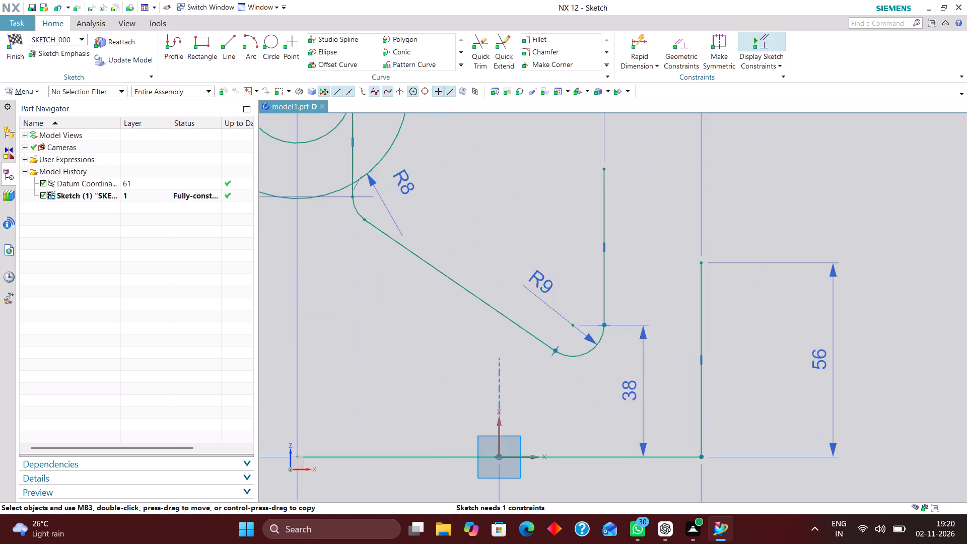
scroll(396, 334, "down", 3)
scroll(524, 270, "up", 2)
right_click_drag(649, 238, 522, 271)
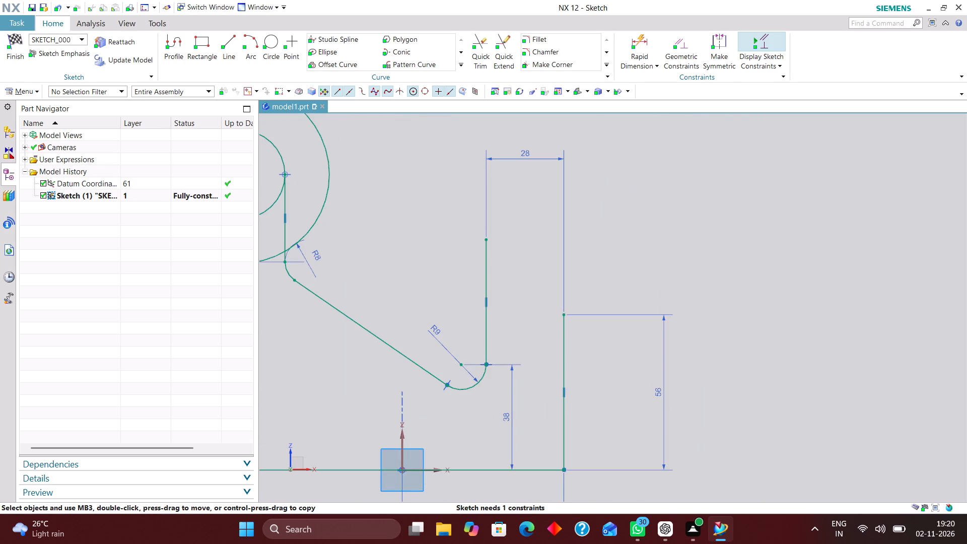
right_click_drag(652, 235, 483, 466)
scroll(410, 377, "down", 2)
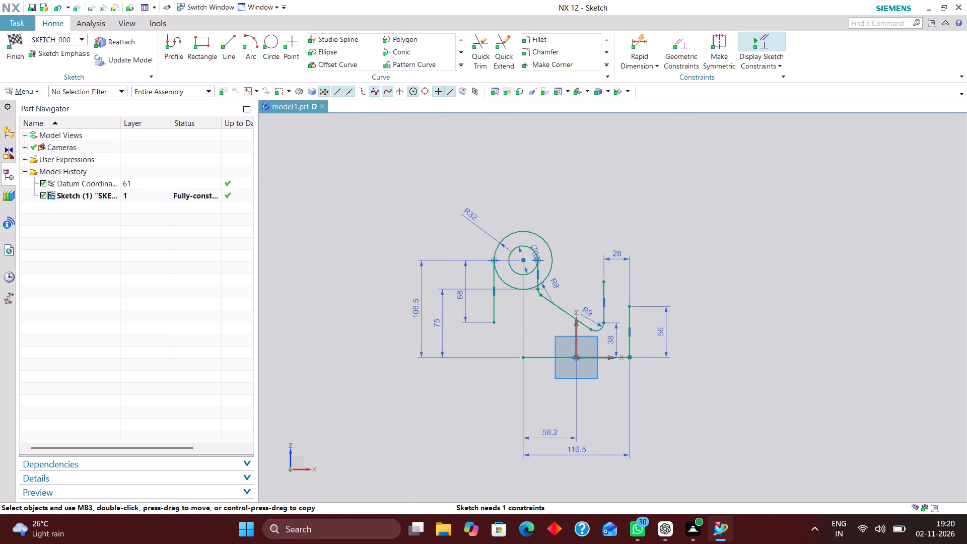
scroll(584, 330, "up", 4)
scroll(416, 342, "down", 3)
scroll(552, 309, "up", 3)
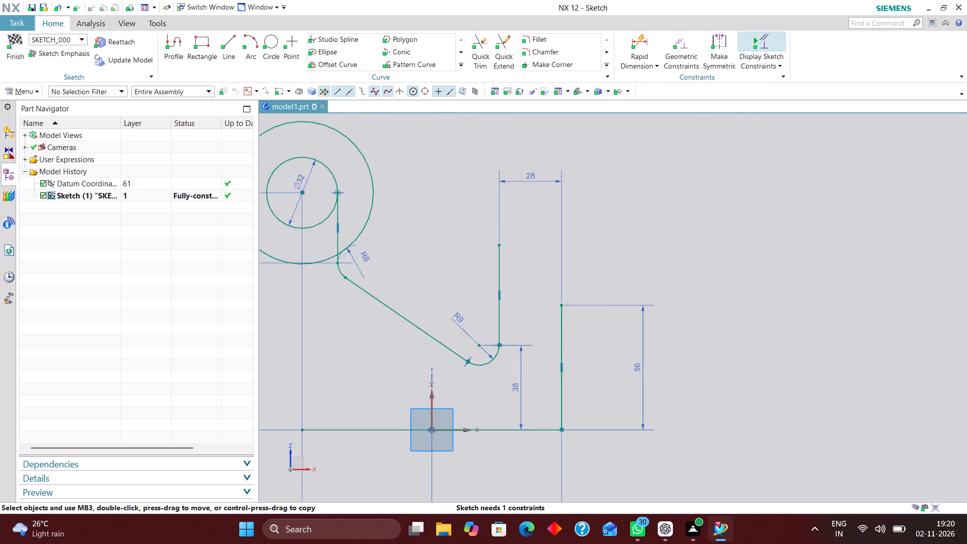
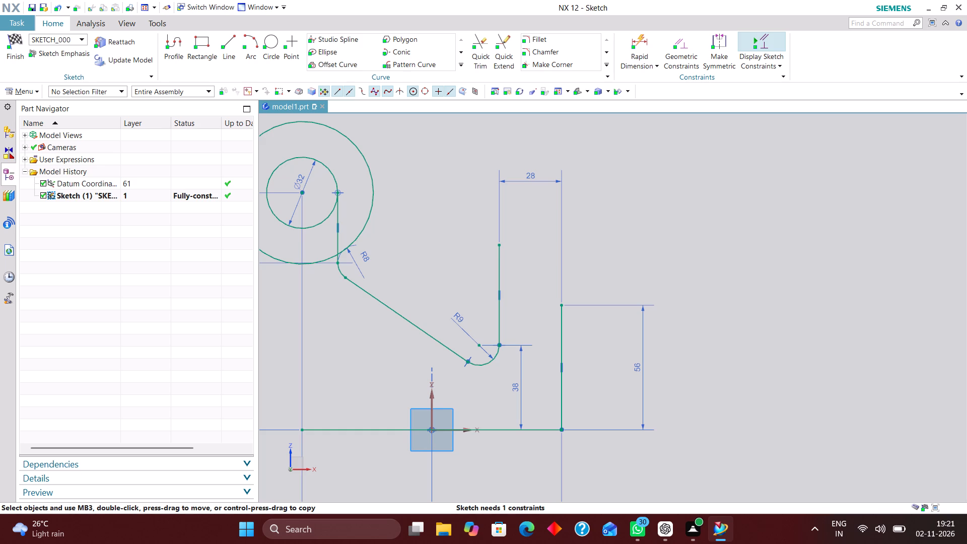
Shorten the inner vertical line beside the lower connecting arc so its upper end is level with the outer vertical line's top.
left_click_drag(501, 246, 504, 255)
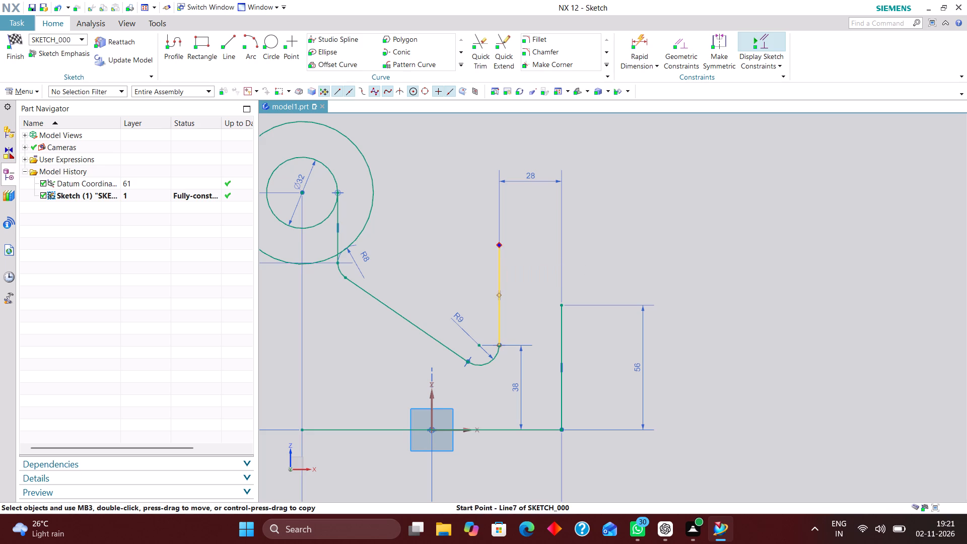
left_click_drag(504, 255, 504, 303)
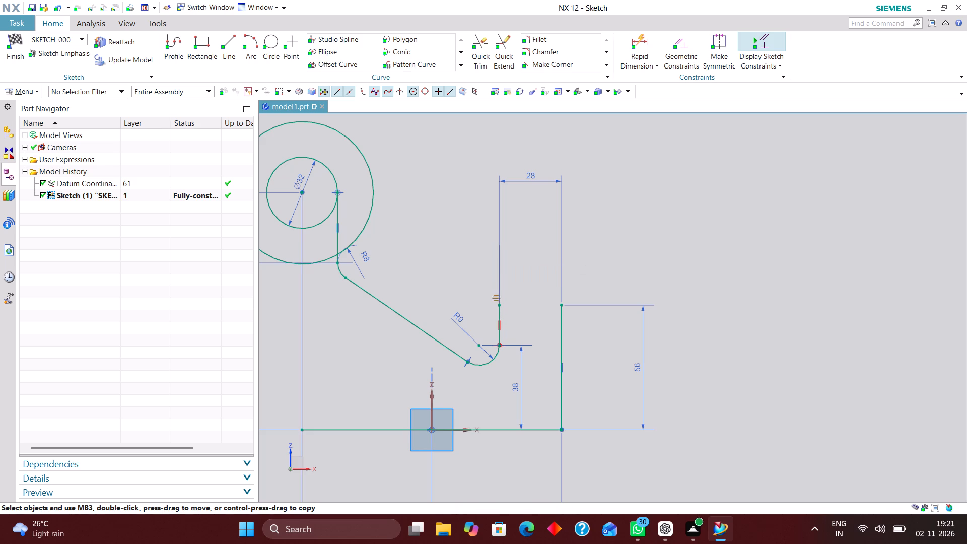
left_click_drag(504, 303, 503, 305)
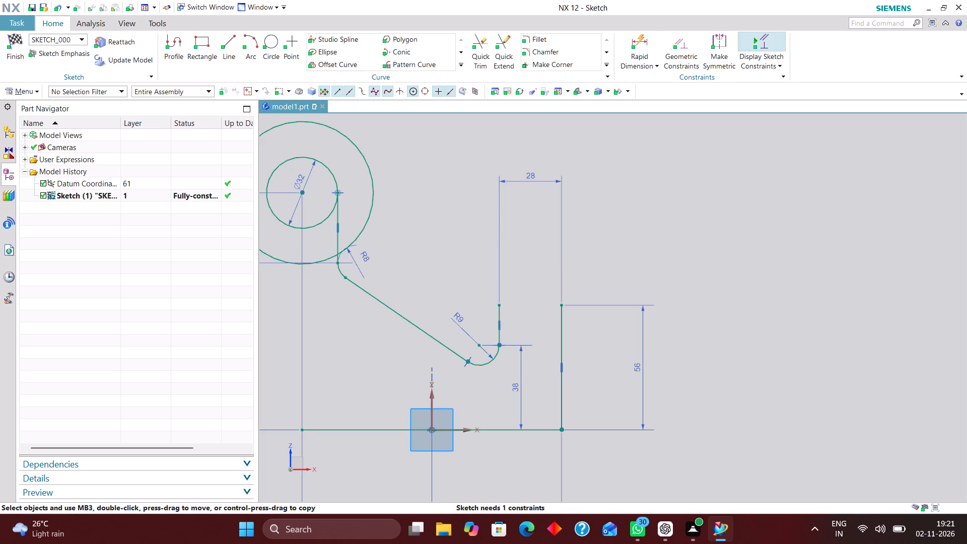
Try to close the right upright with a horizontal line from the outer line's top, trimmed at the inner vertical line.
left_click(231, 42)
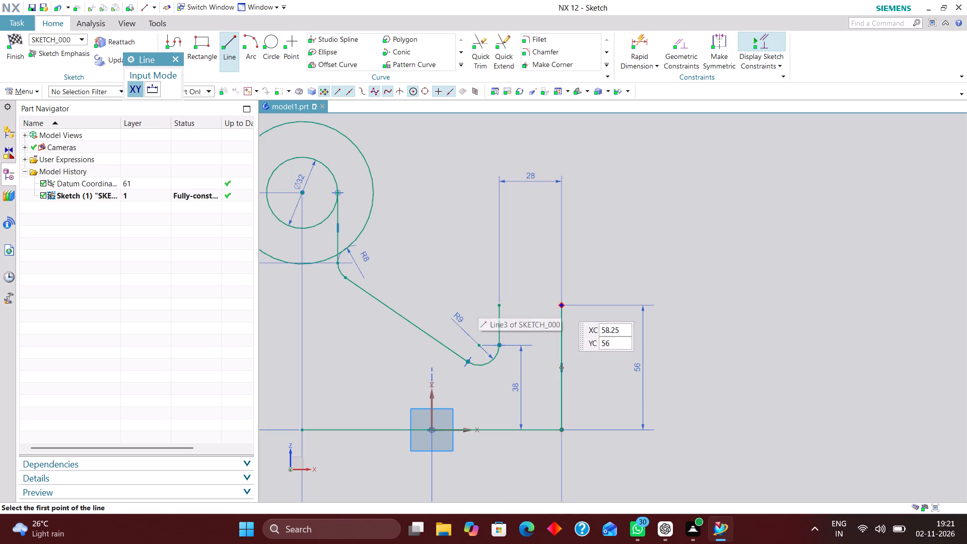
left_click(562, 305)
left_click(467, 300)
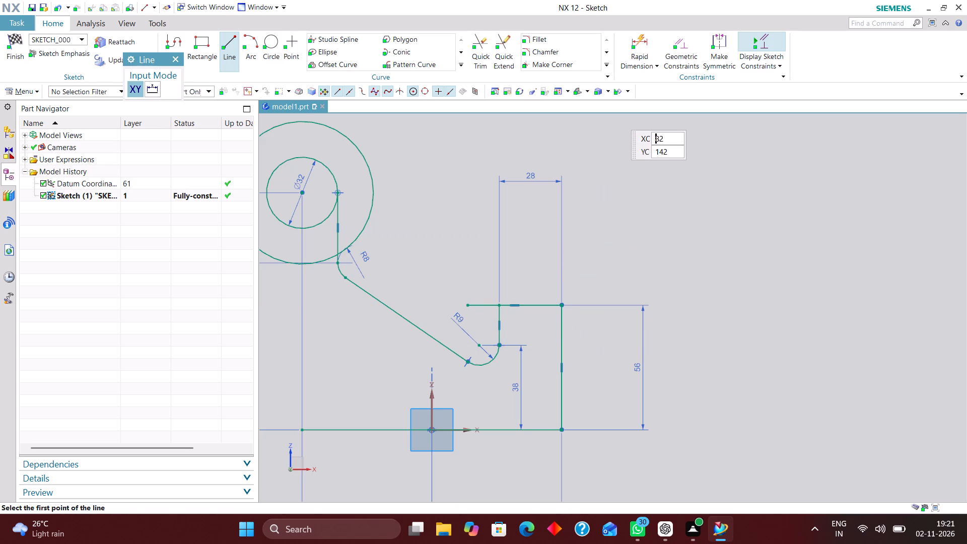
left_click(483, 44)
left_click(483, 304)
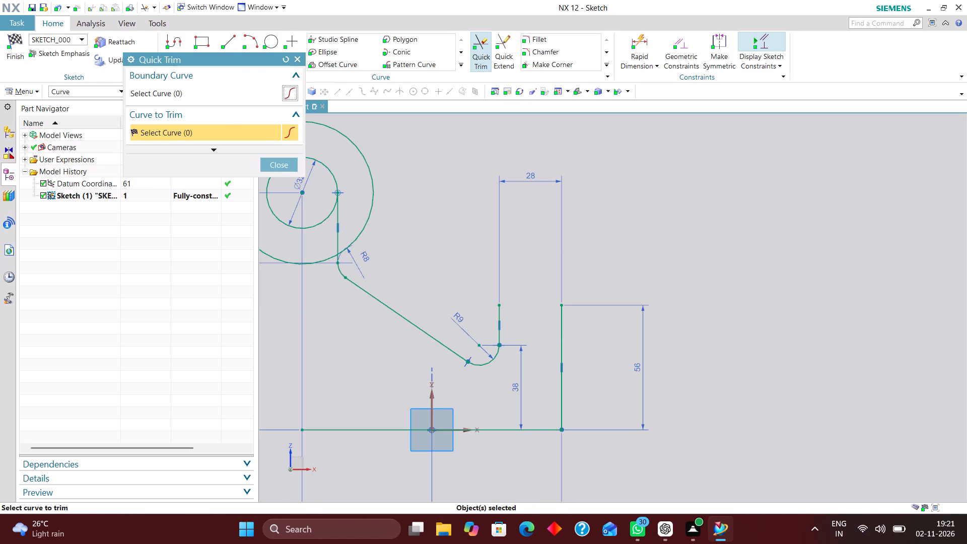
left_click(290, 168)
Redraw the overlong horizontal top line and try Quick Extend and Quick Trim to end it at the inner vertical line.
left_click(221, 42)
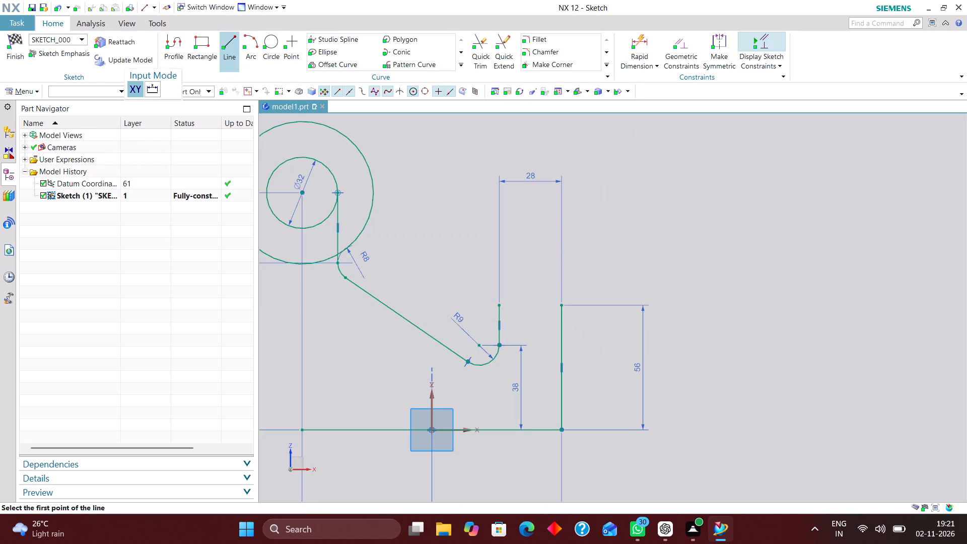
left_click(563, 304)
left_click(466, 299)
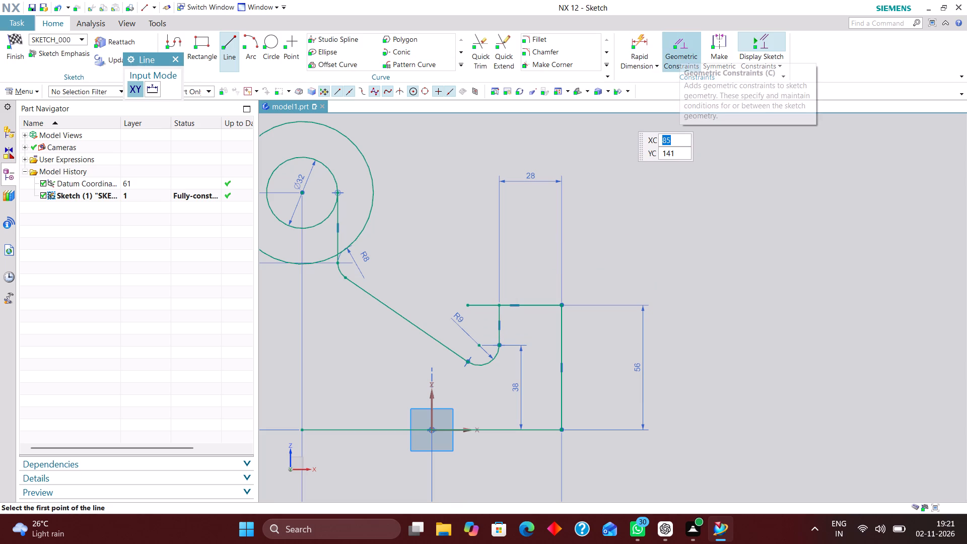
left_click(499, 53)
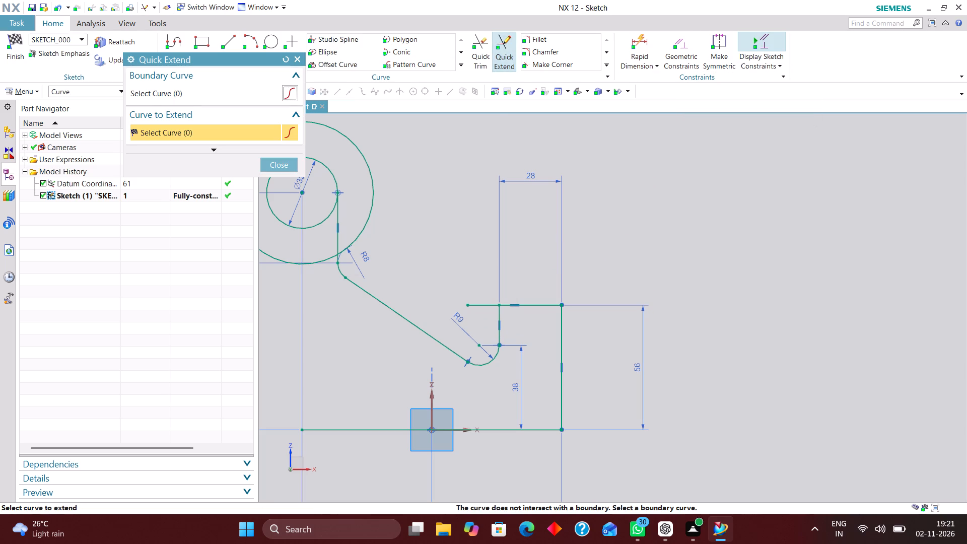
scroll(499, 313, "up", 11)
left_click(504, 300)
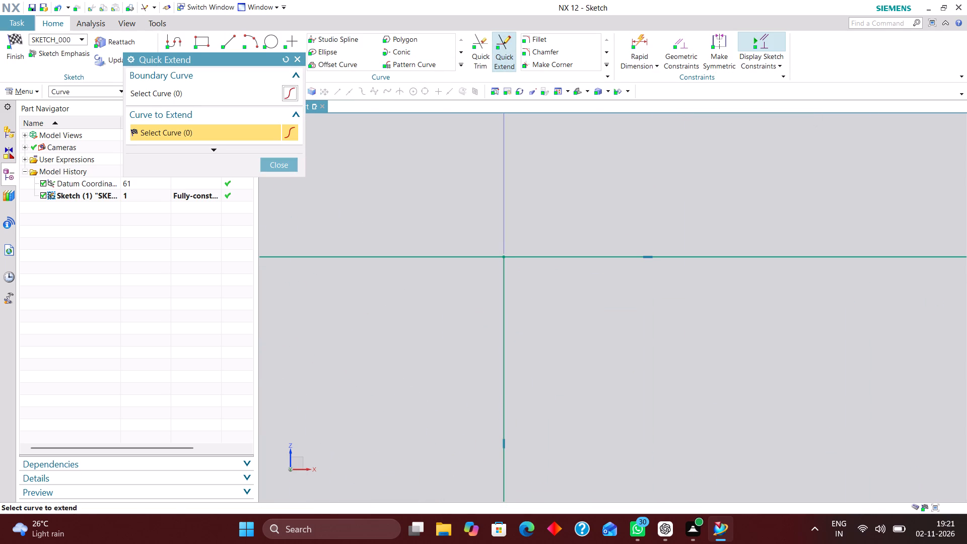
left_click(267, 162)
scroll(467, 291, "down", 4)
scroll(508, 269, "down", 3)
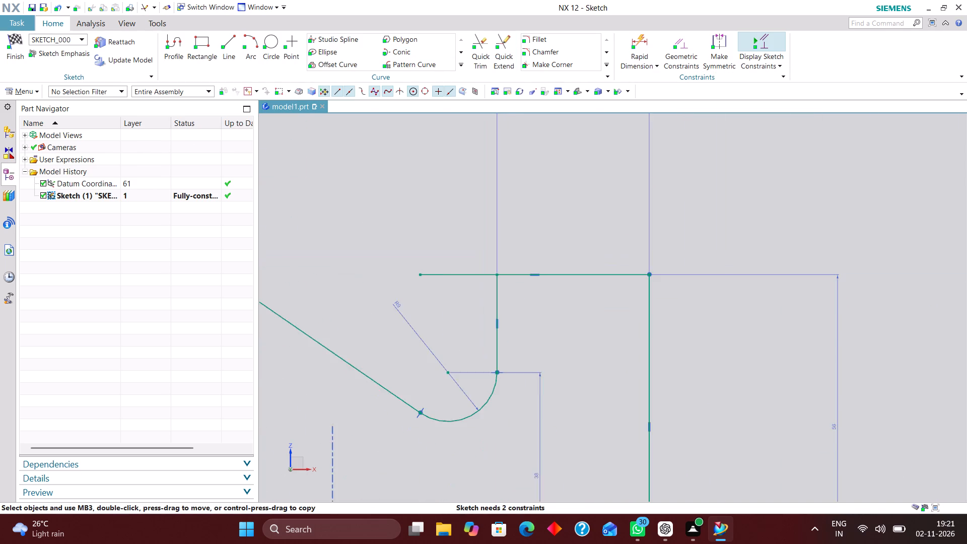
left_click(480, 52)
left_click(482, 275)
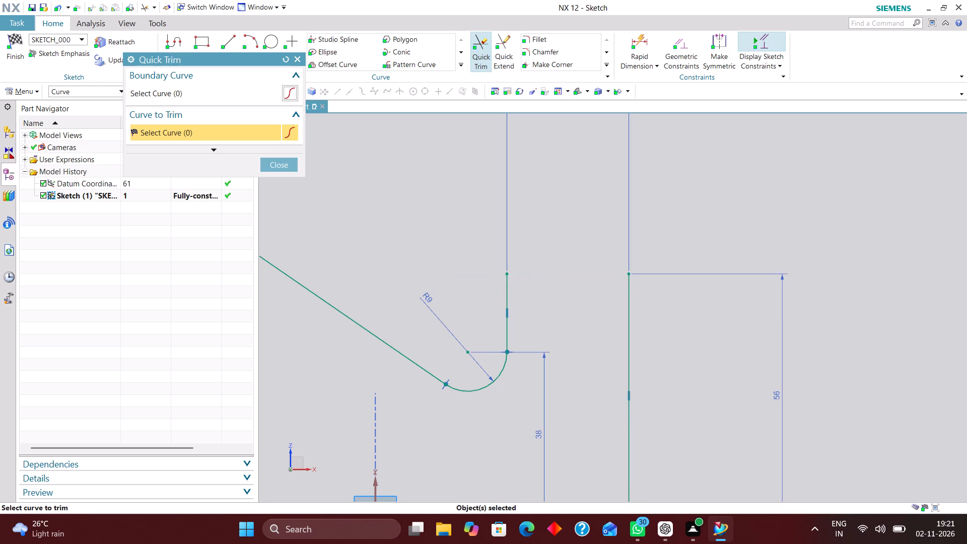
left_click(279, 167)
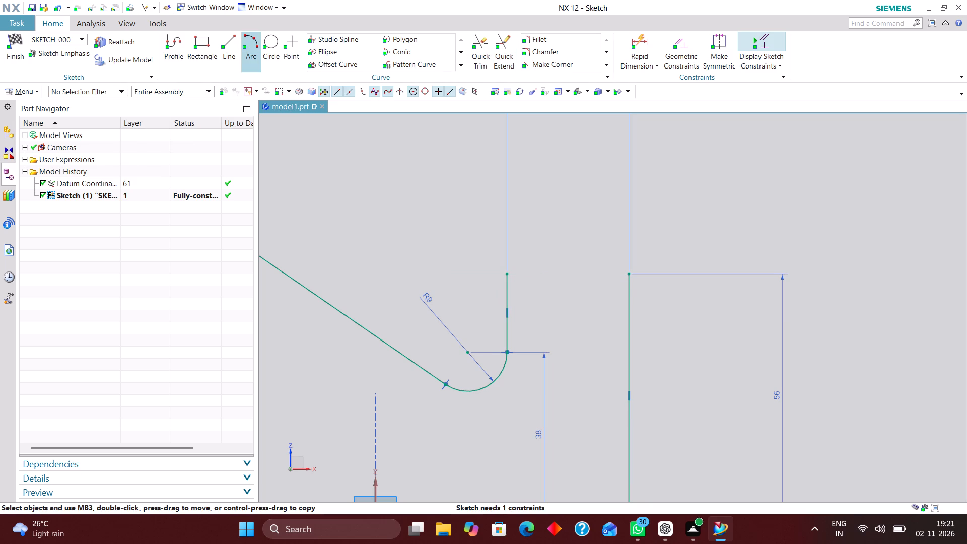
Draw a horizontal line joining the upper endpoints of the outer and inner vertical lines.
left_click(235, 39)
left_click(629, 274)
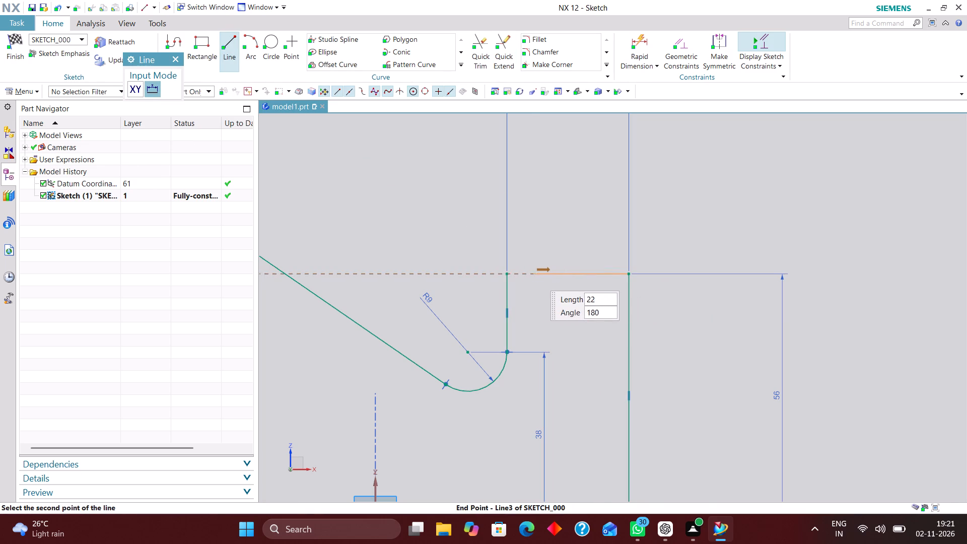
left_click(506, 272)
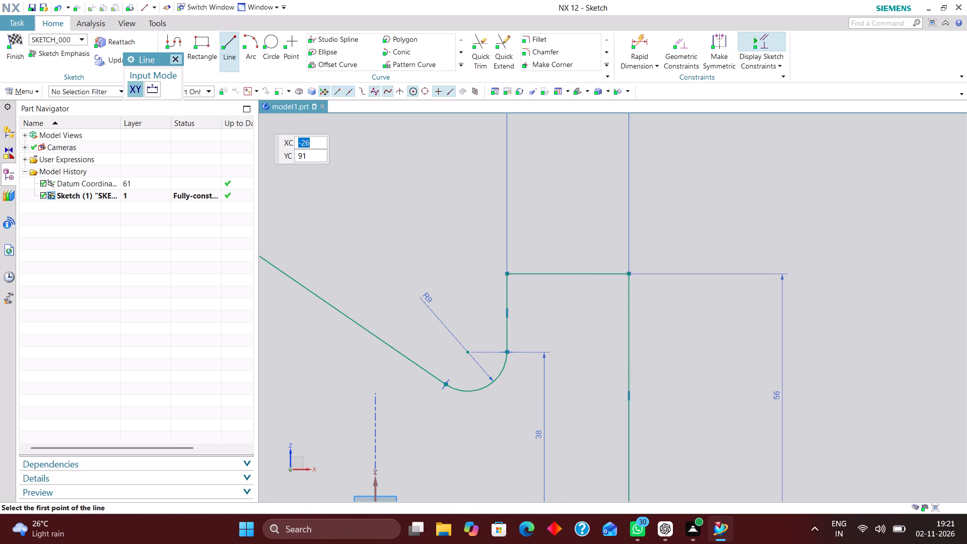
left_click(176, 57)
Draw a vertical line through the concentric circles near their centre, running from above to below the outer circle.
scroll(452, 266, "down", 5)
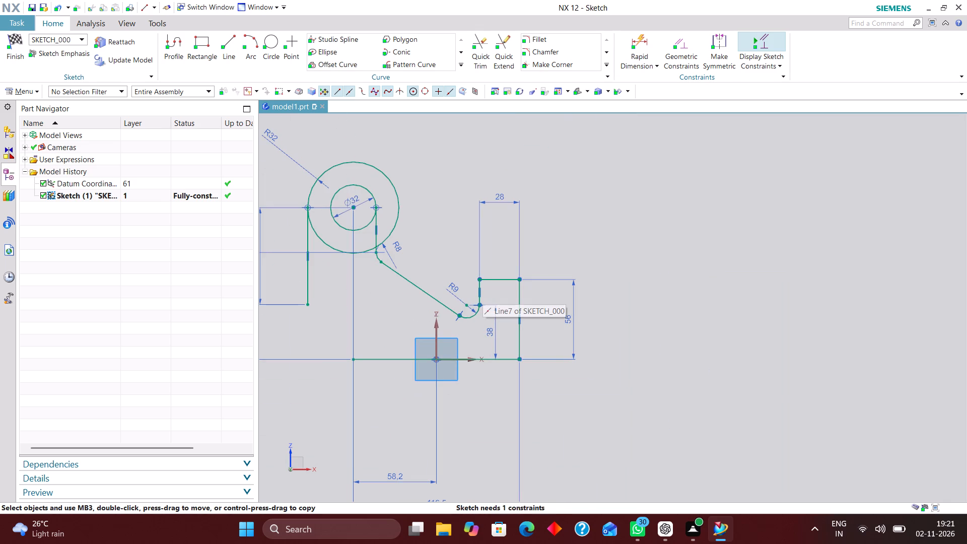
scroll(555, 303, "down", 1)
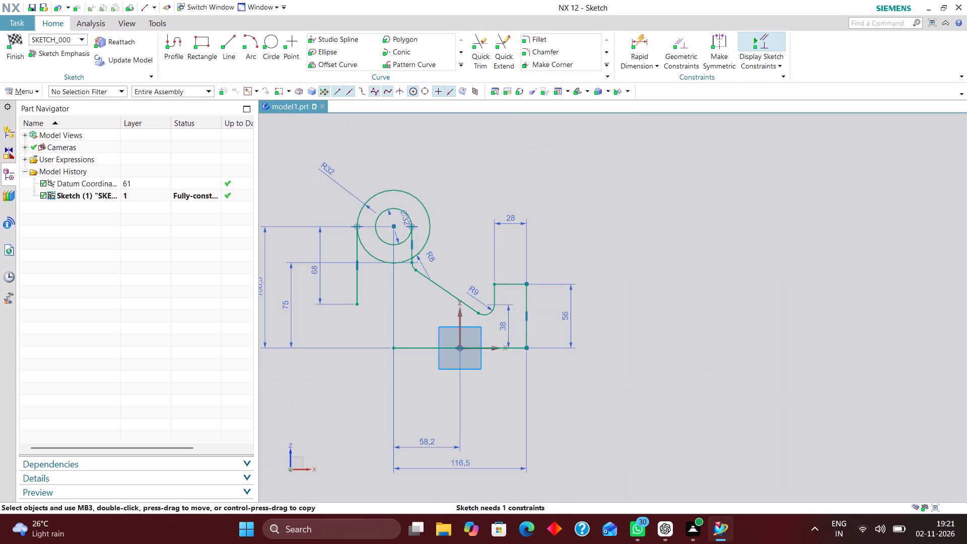
scroll(492, 293, "down", 1)
scroll(427, 233, "up", 4)
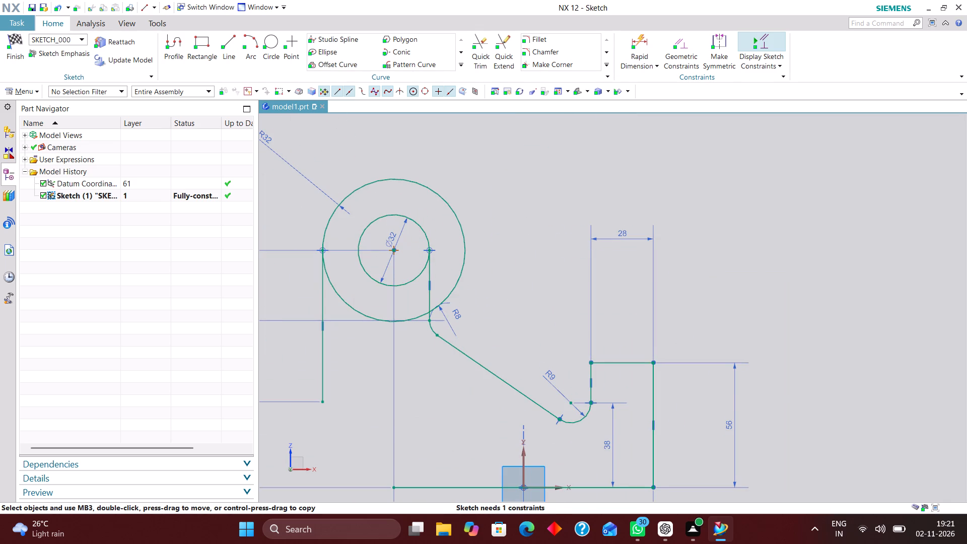
left_click(230, 43)
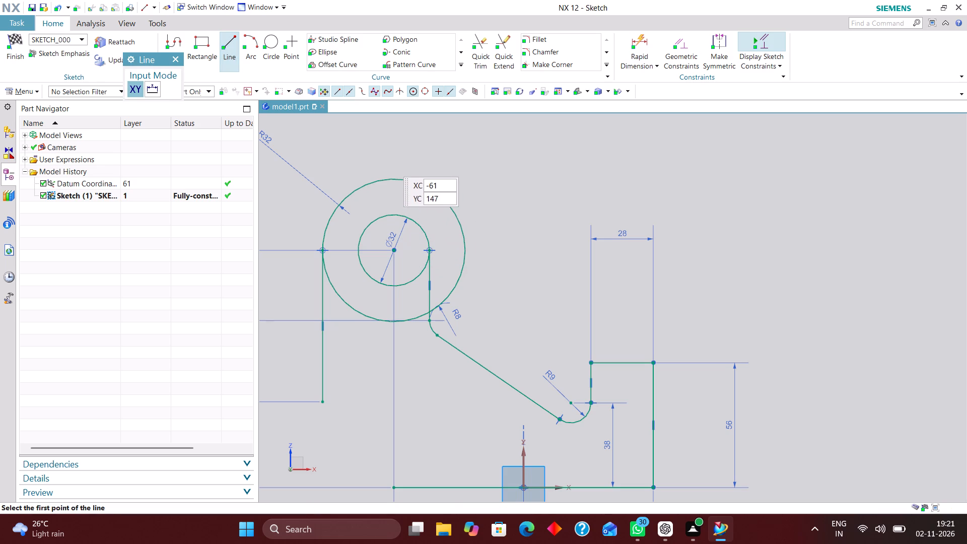
left_click(388, 149)
left_click(378, 359)
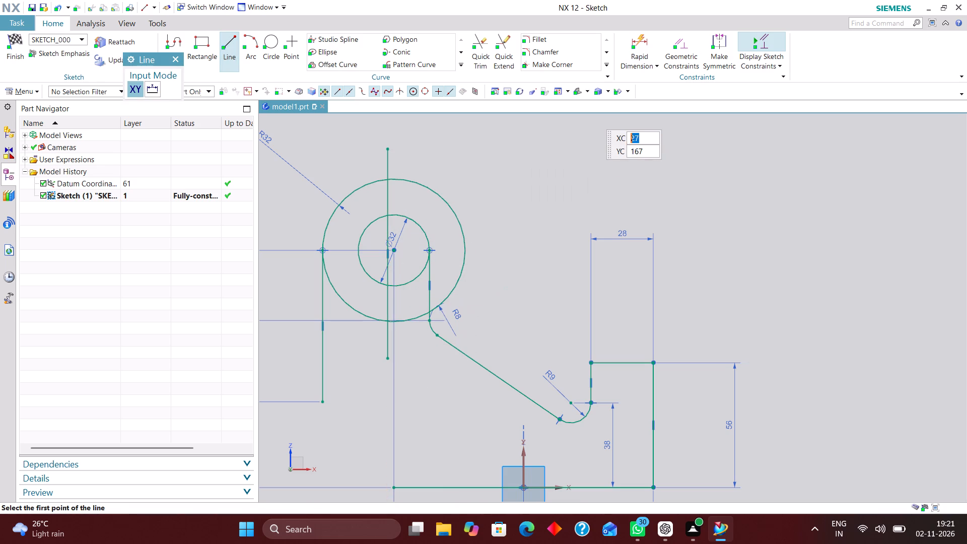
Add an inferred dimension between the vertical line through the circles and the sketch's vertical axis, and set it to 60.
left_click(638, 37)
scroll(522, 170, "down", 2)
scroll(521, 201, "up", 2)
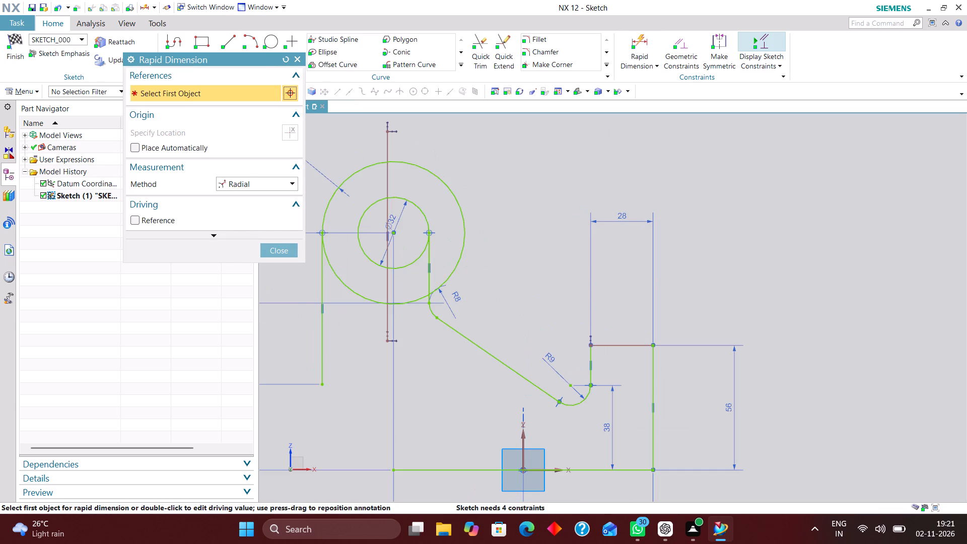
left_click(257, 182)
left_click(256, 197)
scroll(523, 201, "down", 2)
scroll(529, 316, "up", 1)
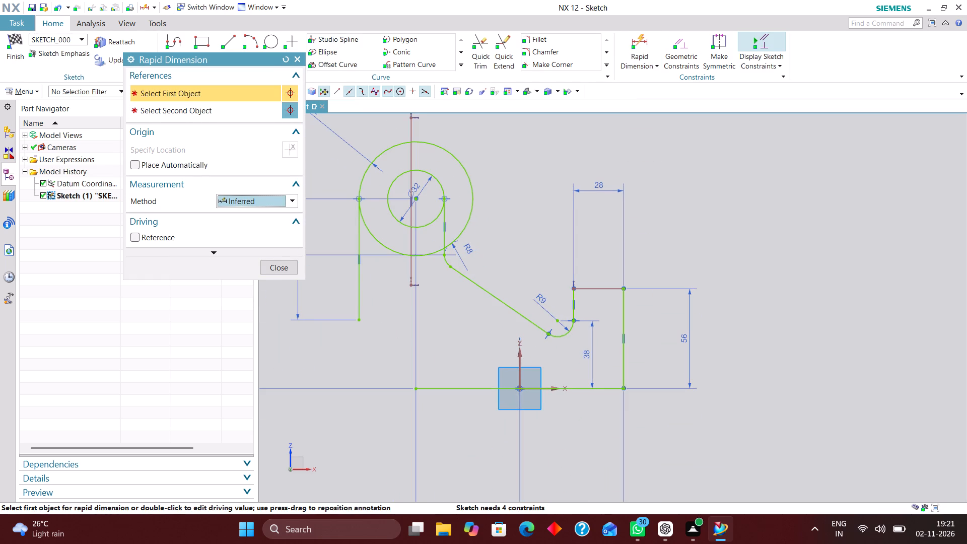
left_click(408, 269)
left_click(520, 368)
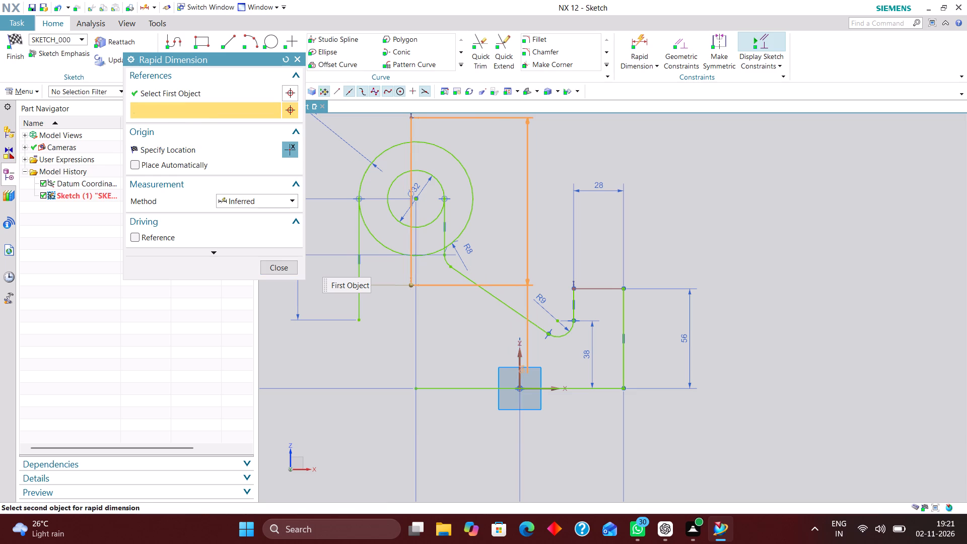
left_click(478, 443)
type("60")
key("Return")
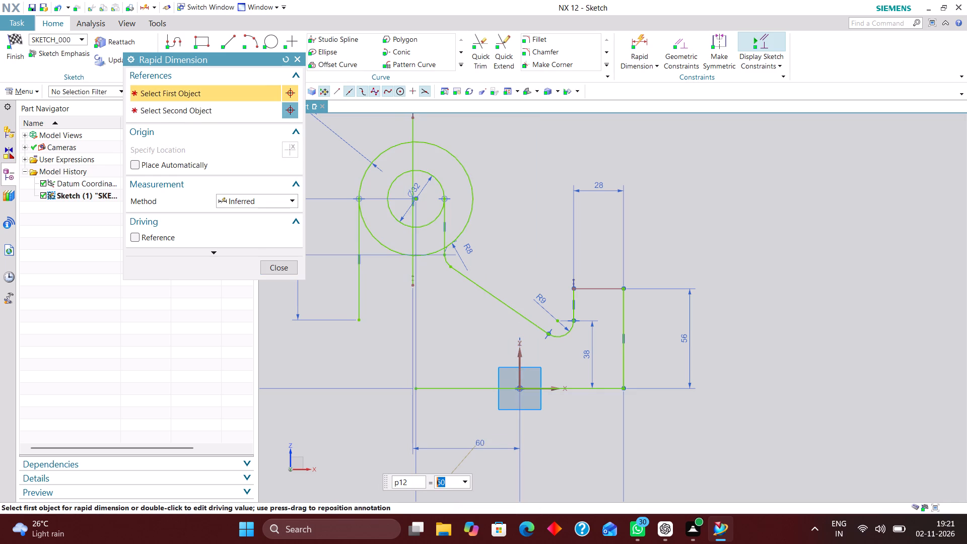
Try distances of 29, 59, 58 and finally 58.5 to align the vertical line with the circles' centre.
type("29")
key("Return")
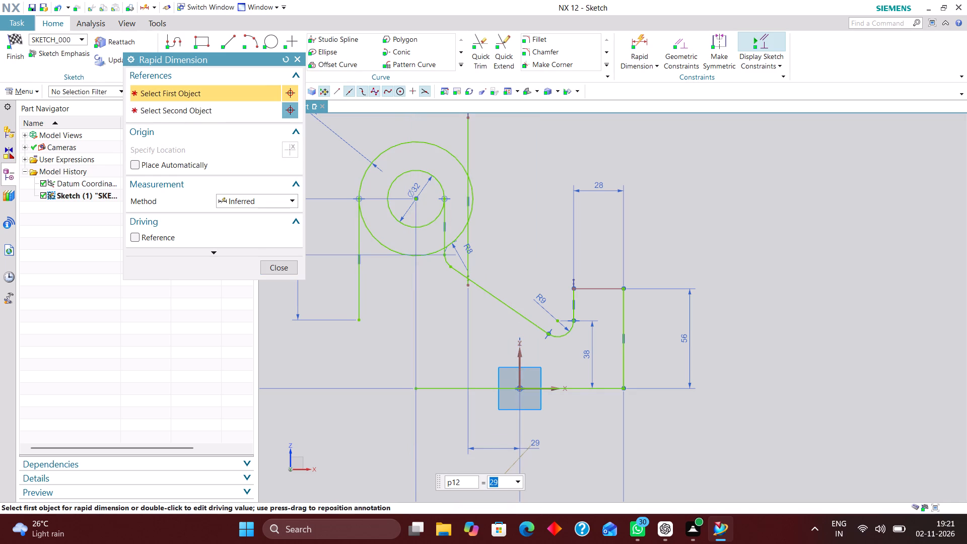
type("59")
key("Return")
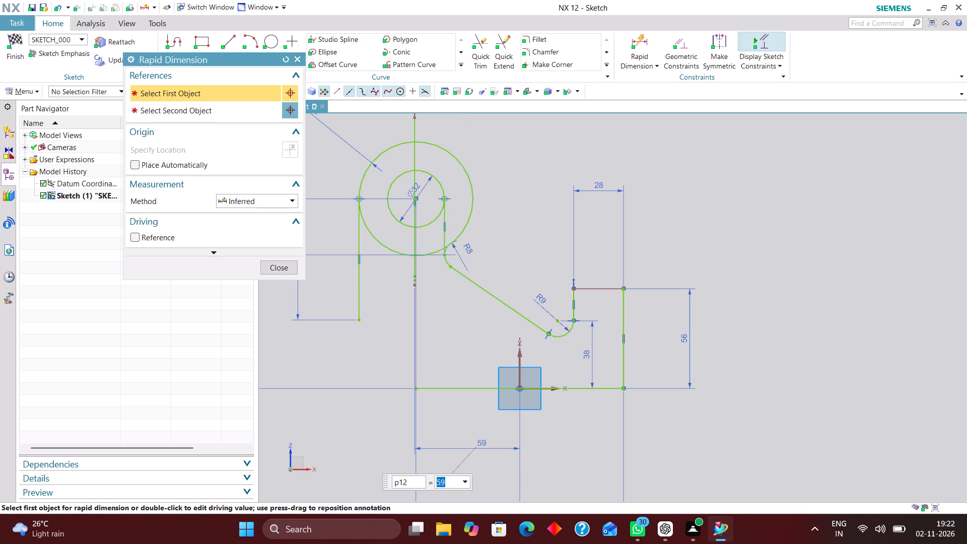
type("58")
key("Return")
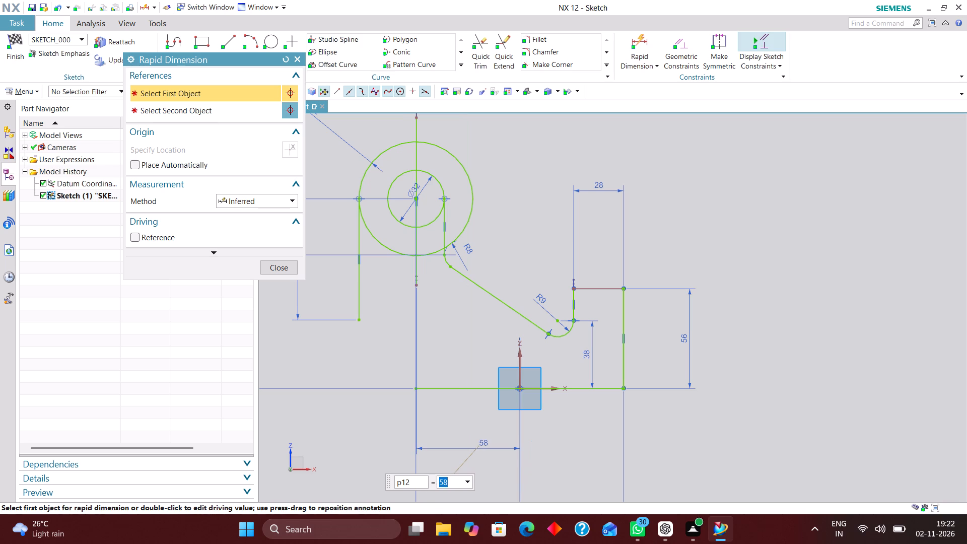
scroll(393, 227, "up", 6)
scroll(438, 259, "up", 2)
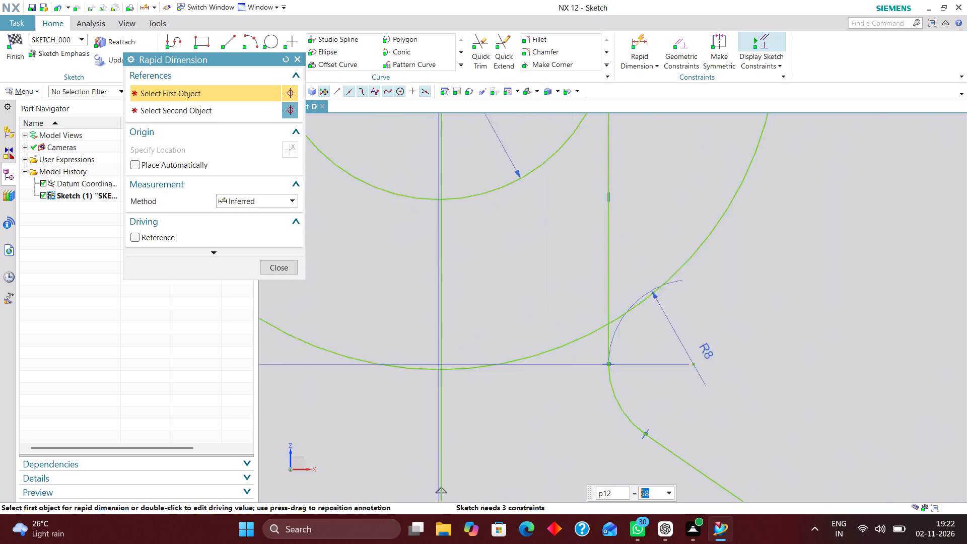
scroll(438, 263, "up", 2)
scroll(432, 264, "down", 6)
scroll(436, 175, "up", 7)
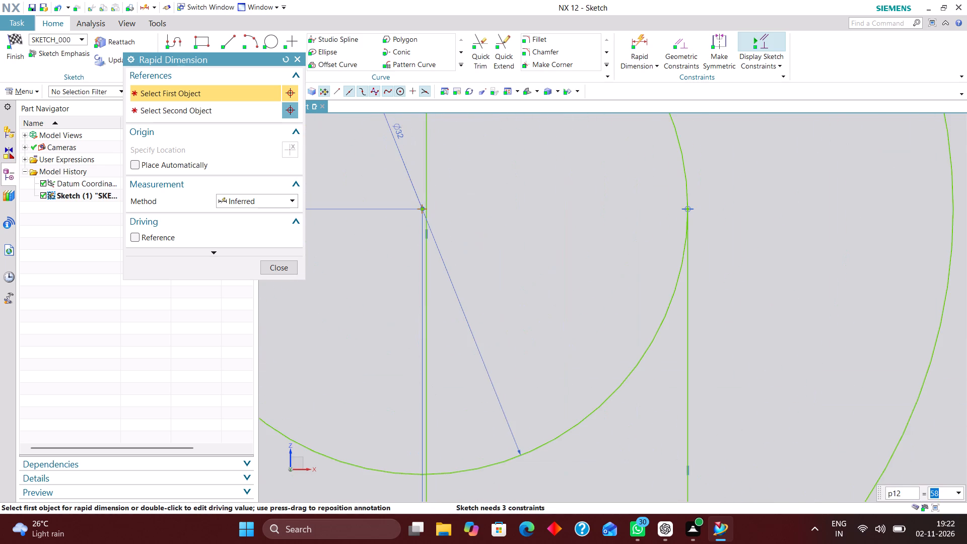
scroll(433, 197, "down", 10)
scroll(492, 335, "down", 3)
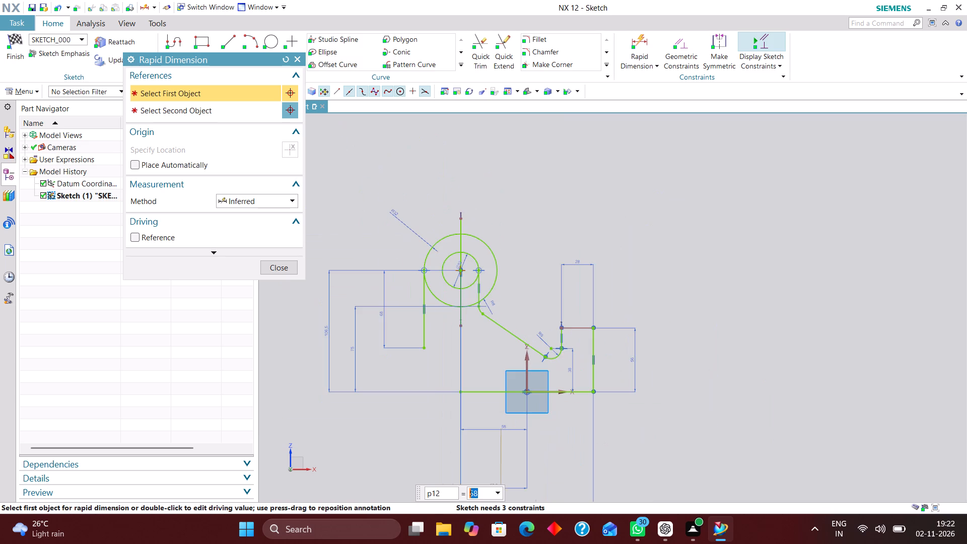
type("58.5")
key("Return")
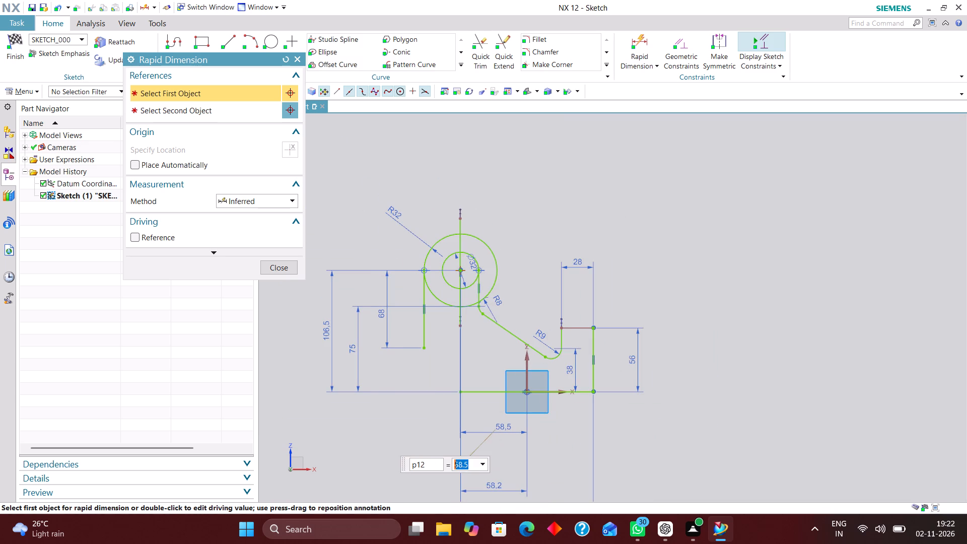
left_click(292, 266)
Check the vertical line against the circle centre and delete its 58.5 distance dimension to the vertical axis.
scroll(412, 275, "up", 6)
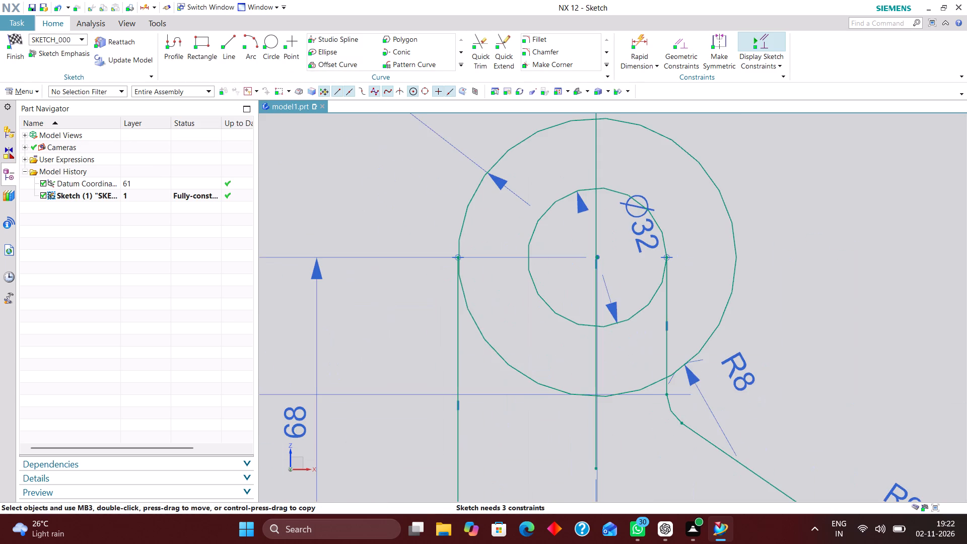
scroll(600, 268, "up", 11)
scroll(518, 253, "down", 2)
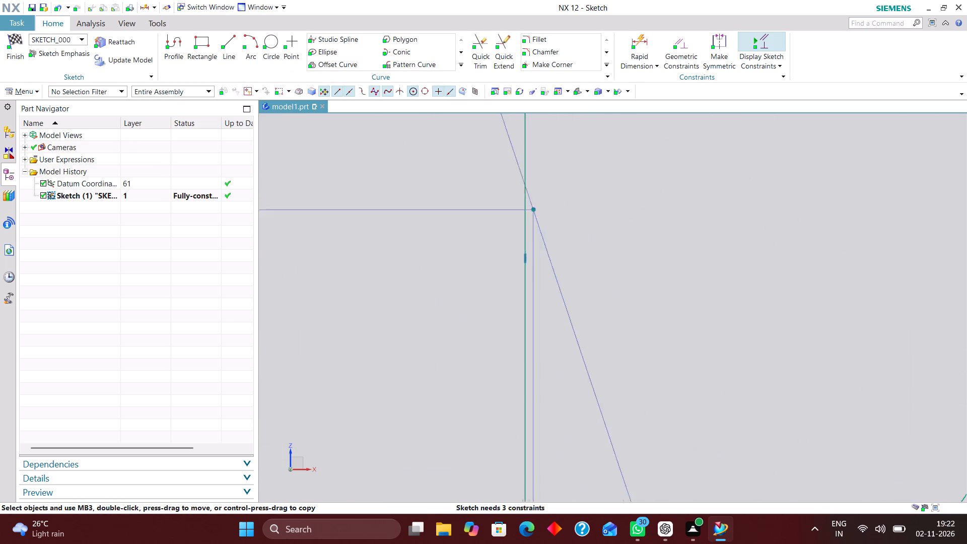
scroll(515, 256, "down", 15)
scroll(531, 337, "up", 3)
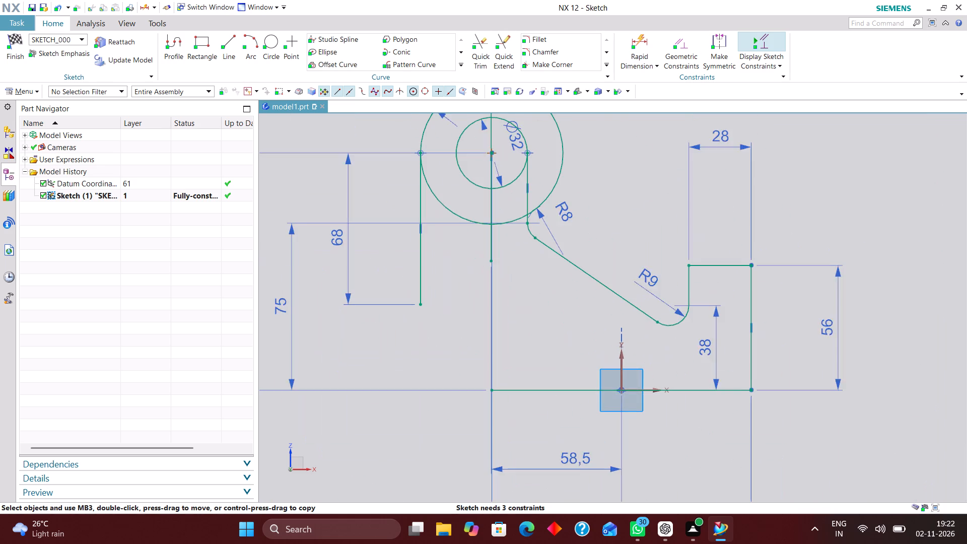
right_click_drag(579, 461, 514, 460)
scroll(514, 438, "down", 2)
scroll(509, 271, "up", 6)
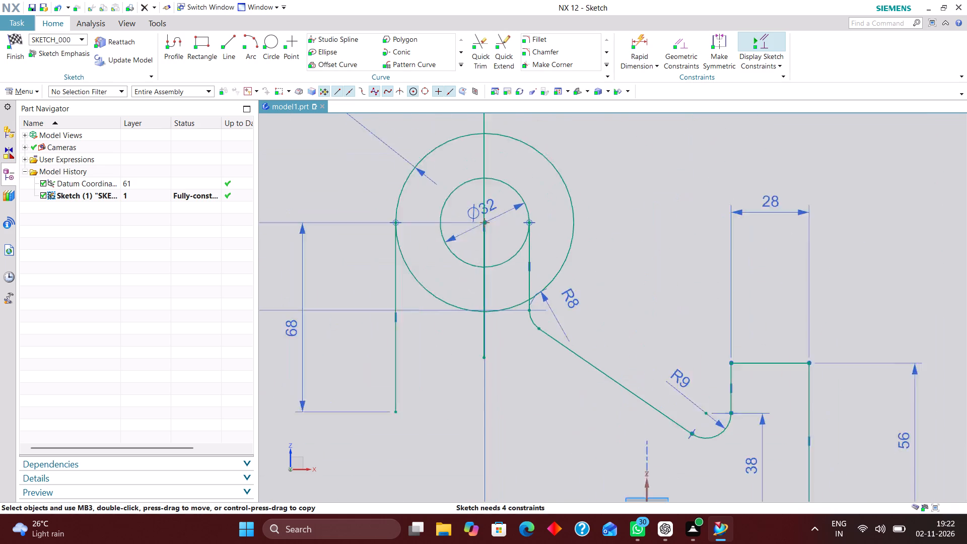
Add a coincident constraint between the vertical line's midpoint and the centre of the concentric circles.
scroll(533, 300, "down", 4)
scroll(534, 187, "up", 4)
left_click(680, 47)
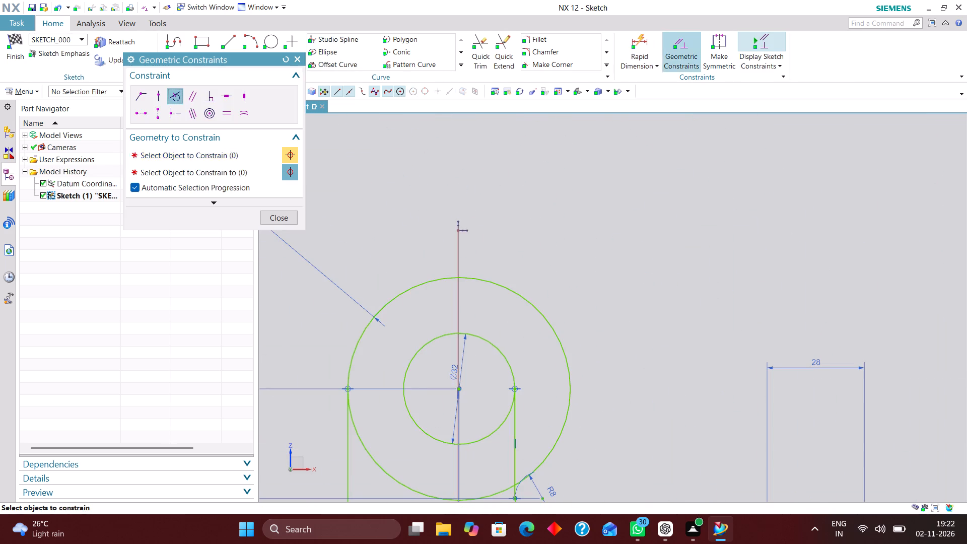
scroll(488, 163, "down", 3)
left_click(141, 96)
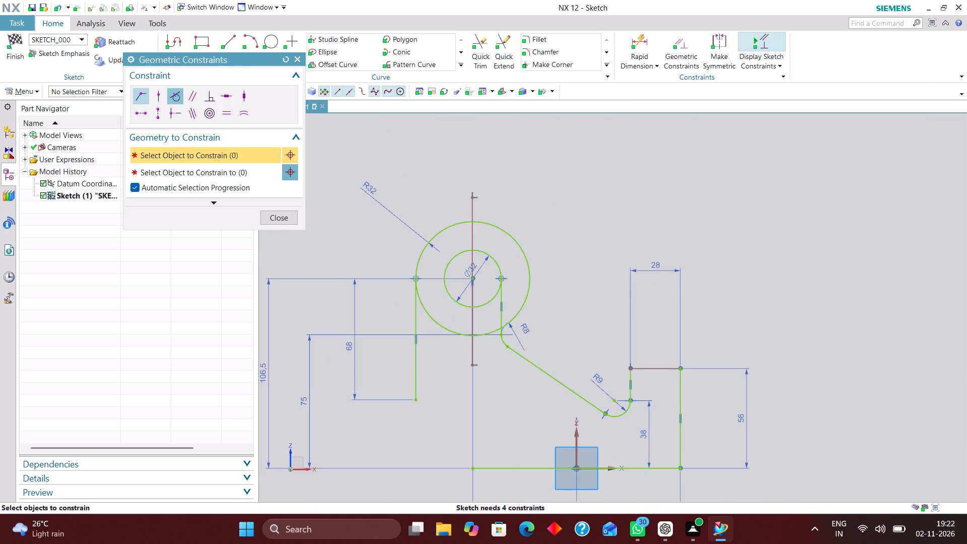
scroll(471, 270, "up", 3)
left_click(472, 289)
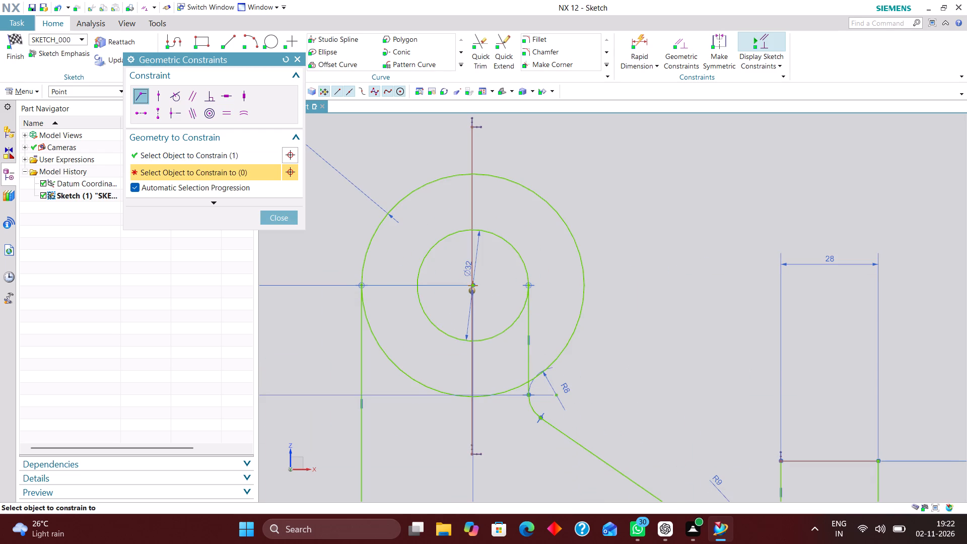
left_click(524, 257)
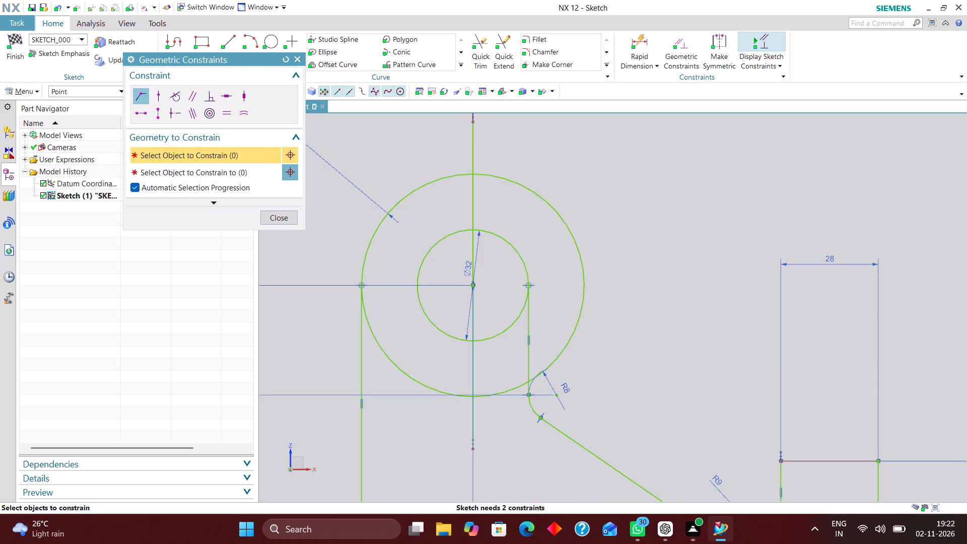
left_click(275, 214)
Move the 58.2 horizontal dimension closer to the profile's base line.
scroll(470, 246, "down", 5)
scroll(483, 313, "up", 2)
scroll(460, 310, "down", 2)
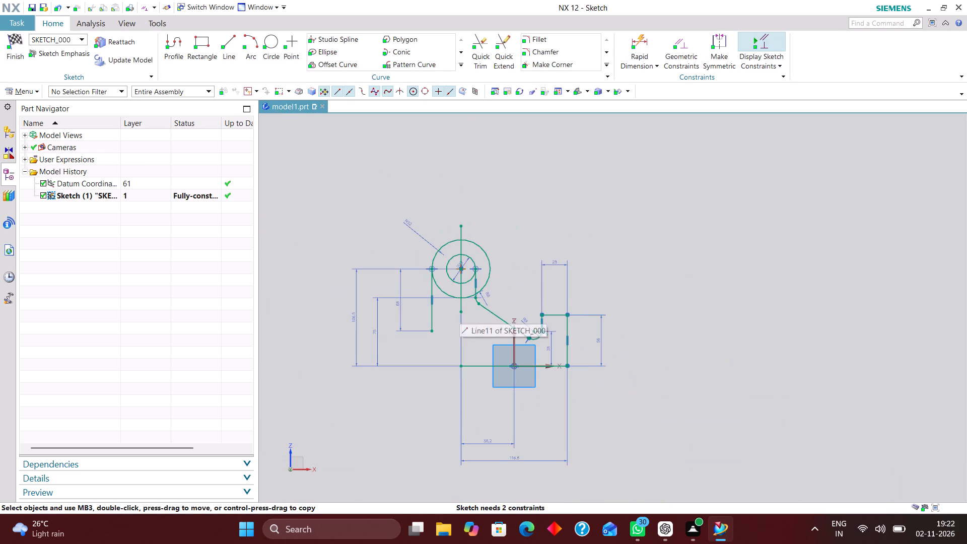
scroll(462, 314, "down", 1)
left_click_drag(489, 442, 493, 393)
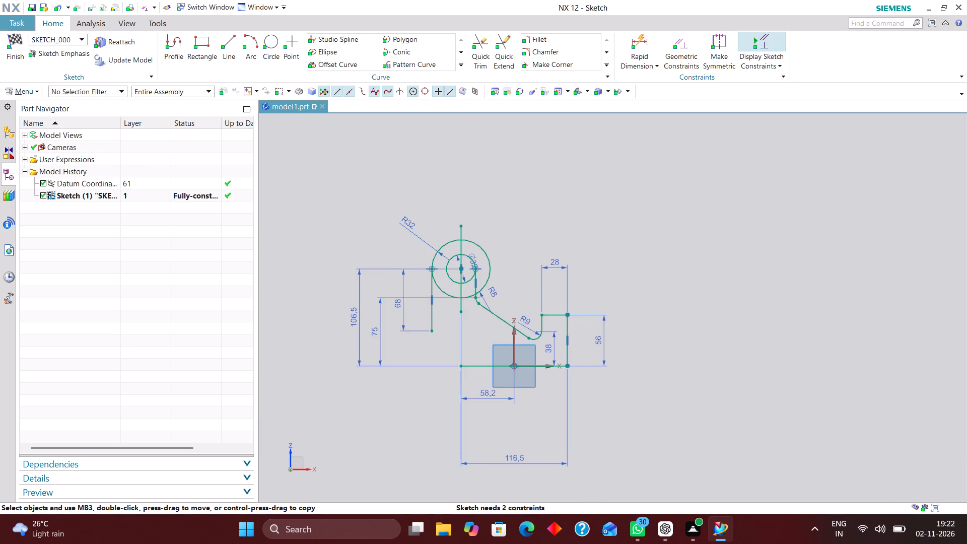
Quick-trim the part of the central vertical line that extends above the outer circle.
scroll(470, 376, "down", 2)
scroll(464, 286, "up", 6)
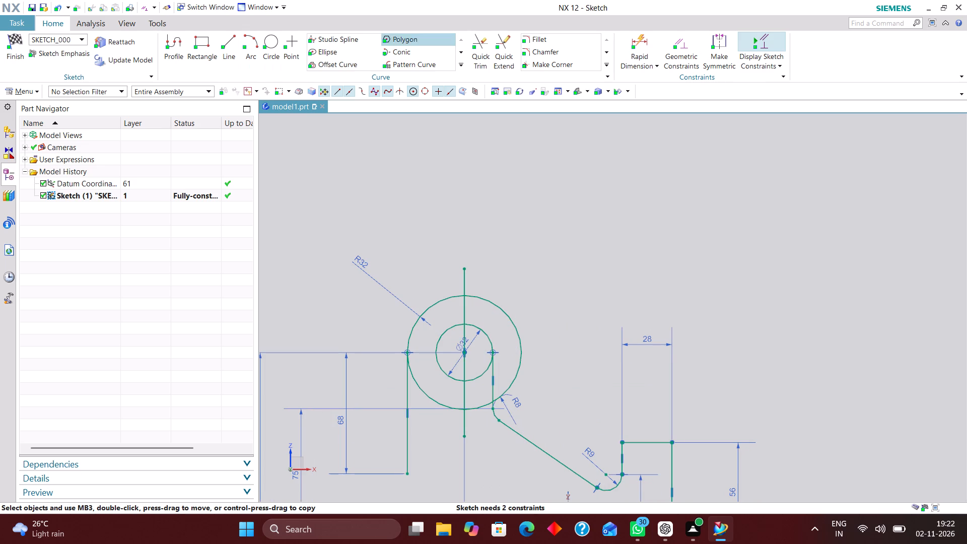
left_click(476, 38)
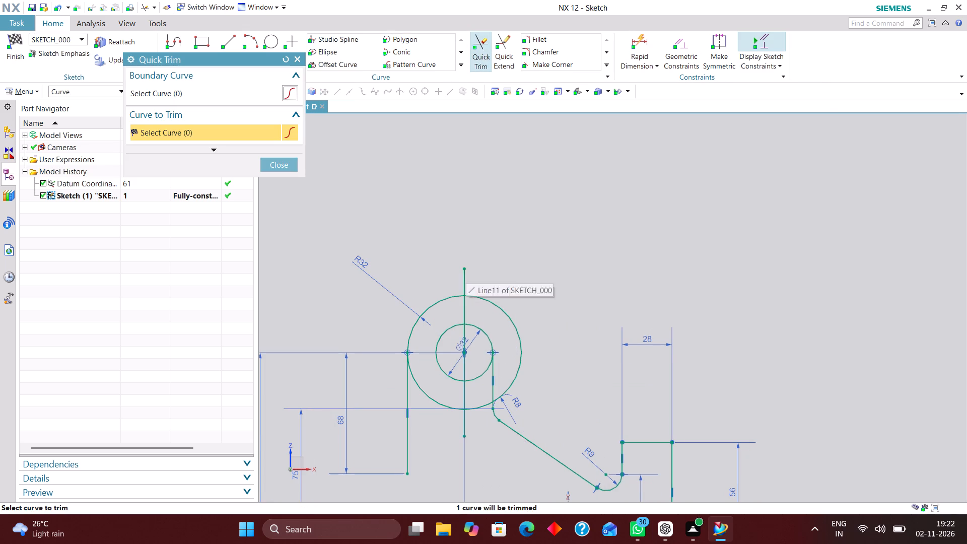
scroll(463, 296, "up", 3)
left_click(464, 253)
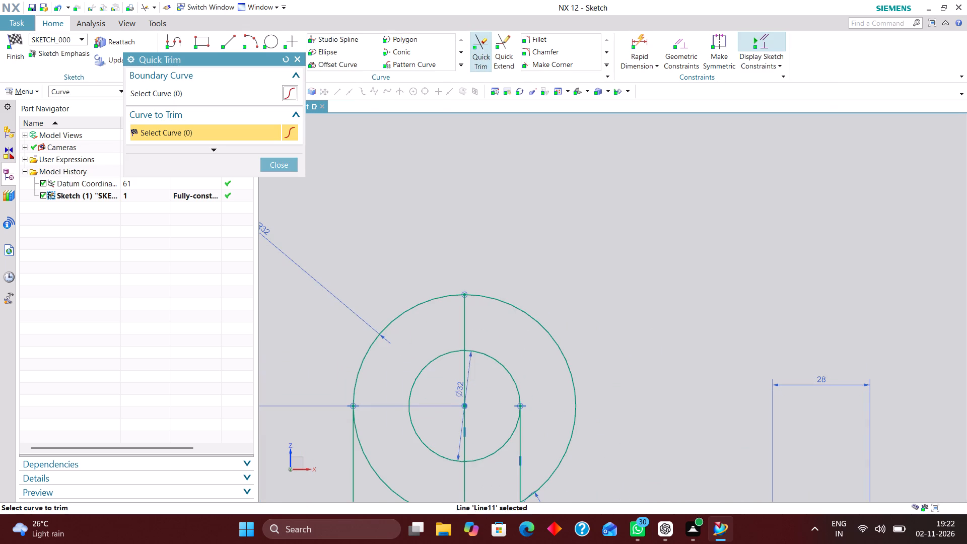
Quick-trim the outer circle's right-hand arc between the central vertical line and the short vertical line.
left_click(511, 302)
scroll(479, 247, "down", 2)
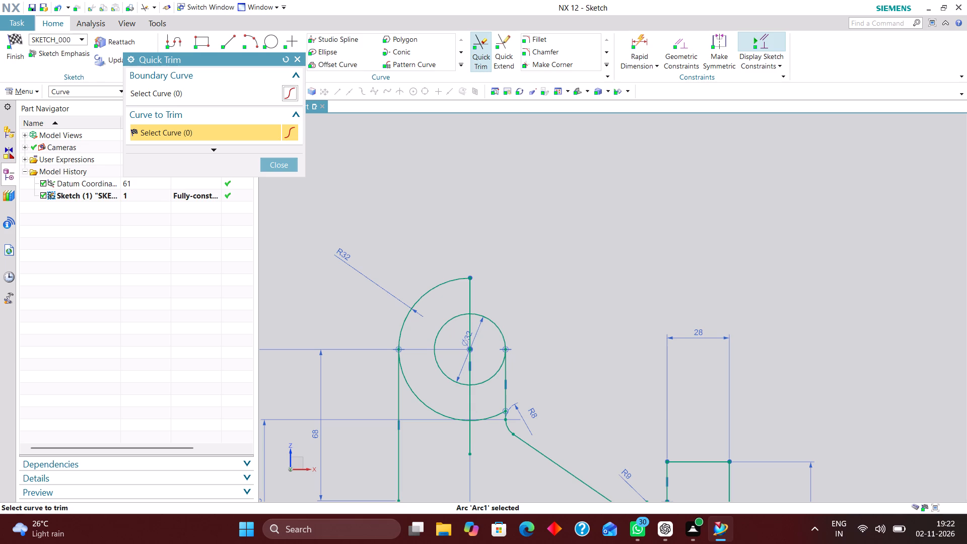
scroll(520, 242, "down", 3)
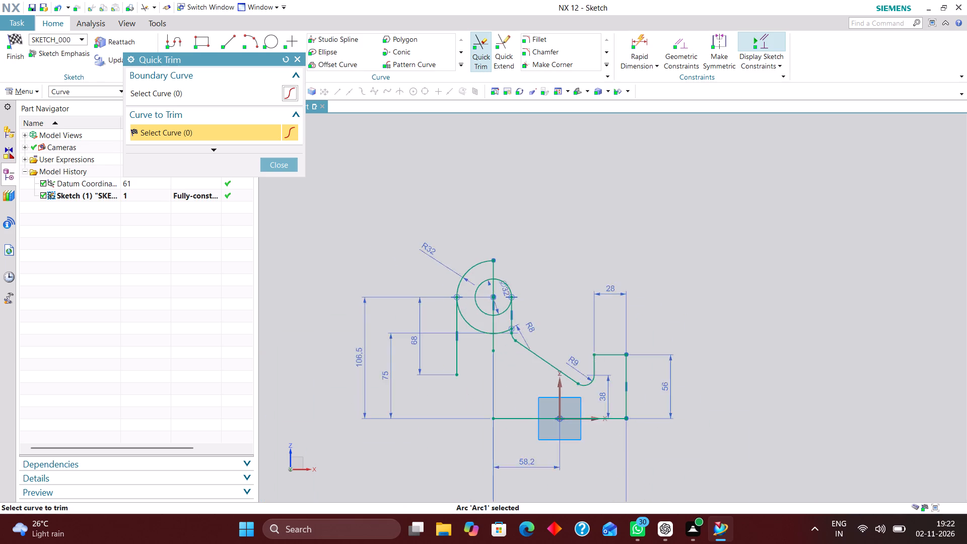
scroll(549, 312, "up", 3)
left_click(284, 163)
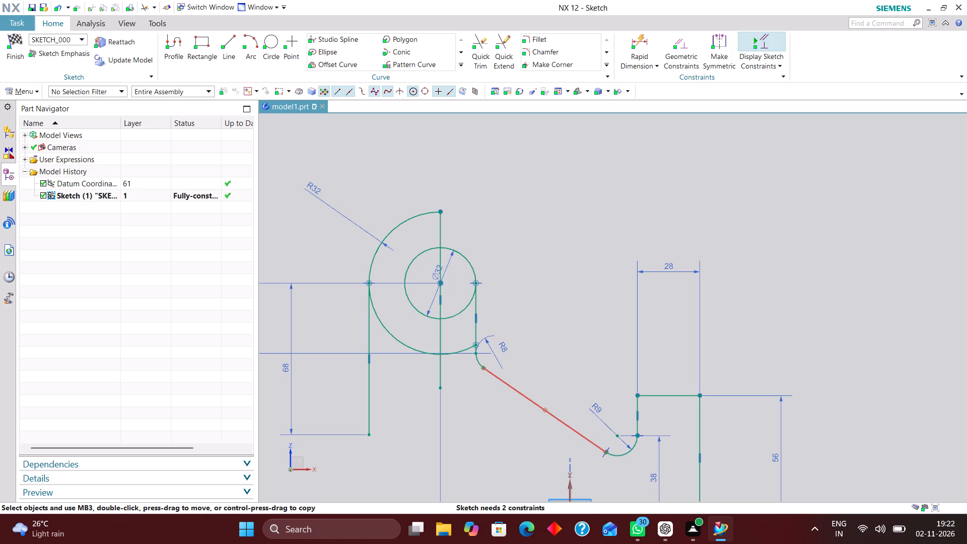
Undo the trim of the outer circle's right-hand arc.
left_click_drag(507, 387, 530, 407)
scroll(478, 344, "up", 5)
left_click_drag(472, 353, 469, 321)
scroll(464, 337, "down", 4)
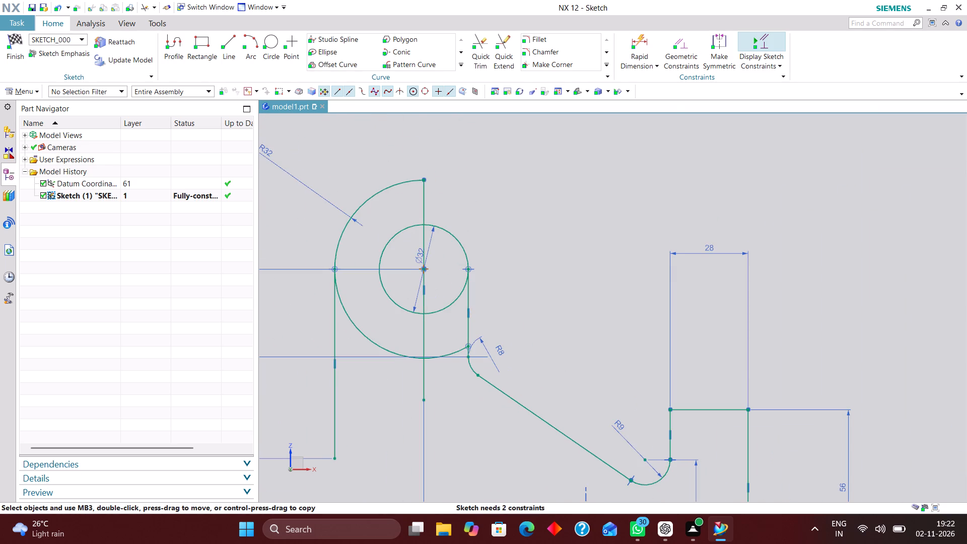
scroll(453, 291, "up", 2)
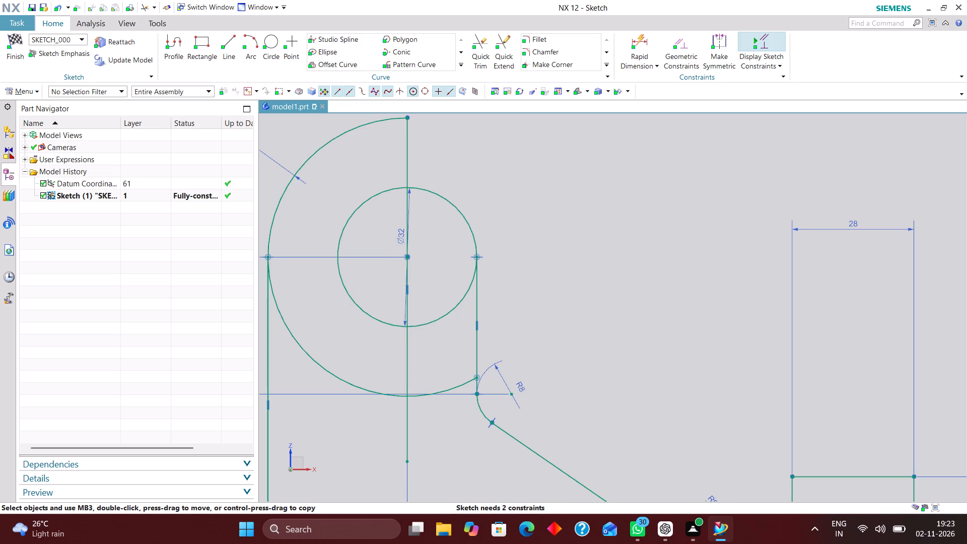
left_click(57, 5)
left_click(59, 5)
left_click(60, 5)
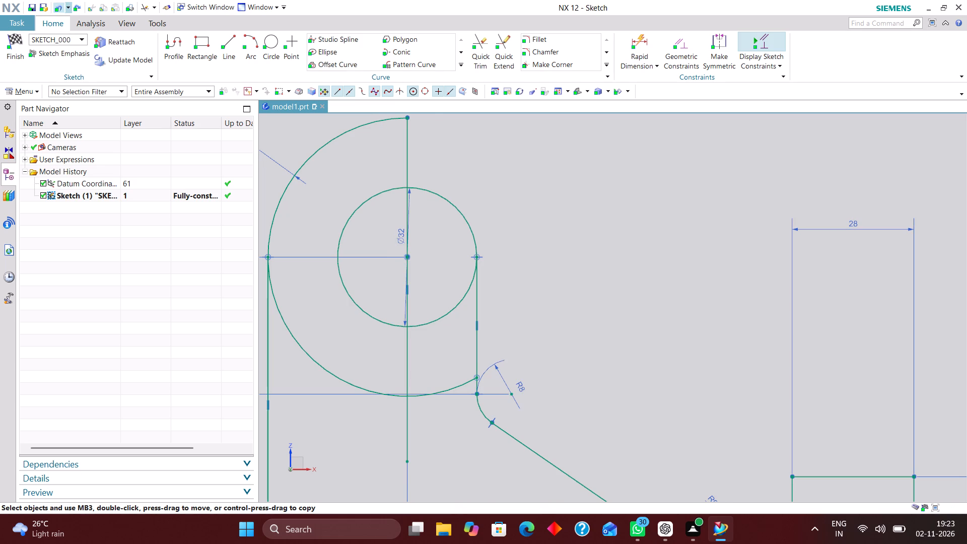
Delete the short vertical line joining the inner circle's right side to the R8 arc.
scroll(409, 245, "down", 4)
scroll(431, 272, "up", 5)
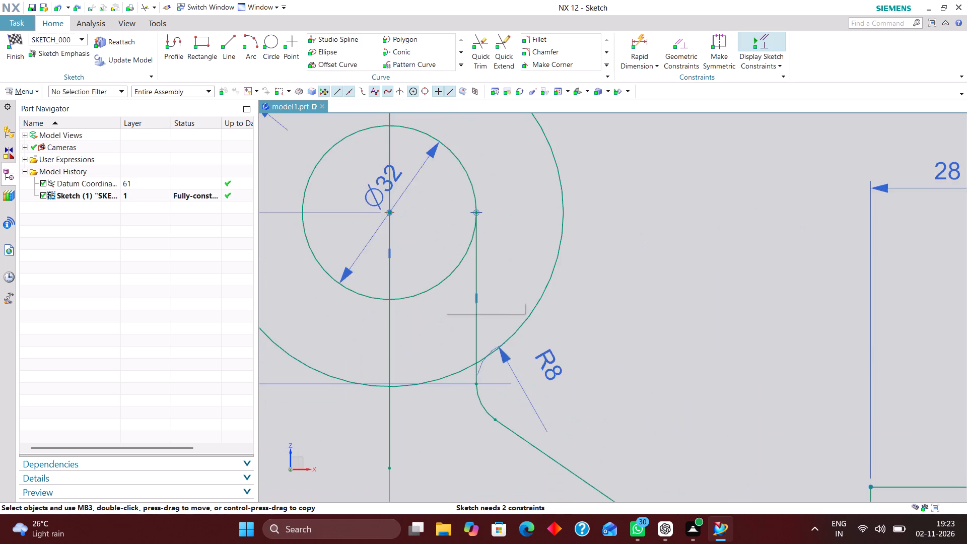
right_click_drag(476, 319, 405, 307)
scroll(492, 290, "down", 2)
scroll(483, 366, "up", 4)
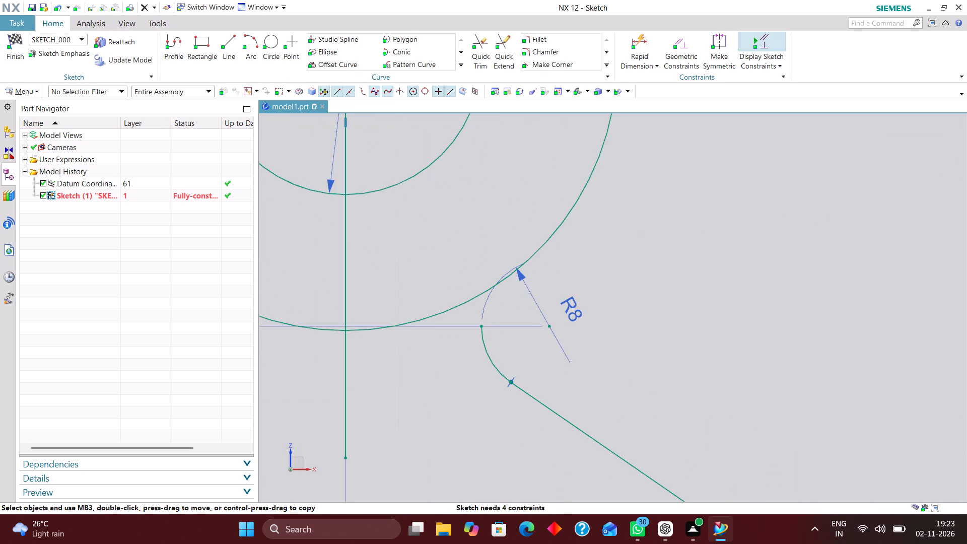
scroll(516, 341, "down", 4)
scroll(538, 365, "up", 2)
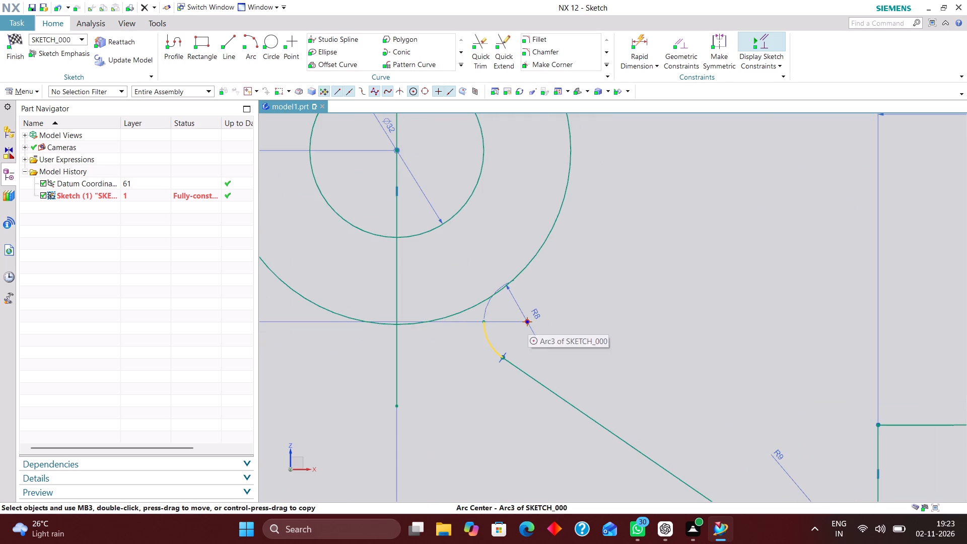
Move the R8 arc's centre horizontally to the right, away from the outer circle.
left_click_drag(528, 321, 574, 324)
scroll(571, 363, "down", 4)
scroll(585, 325, "up", 4)
Draw a slanted line about 40.5 long at about 279° from beside the inner circle towards the R8 arc.
left_click(229, 45)
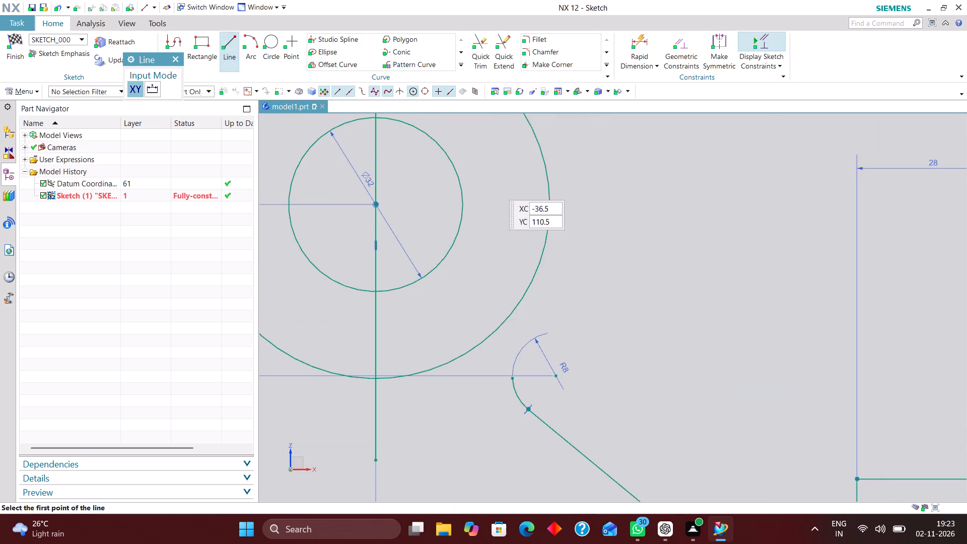
left_click(470, 178)
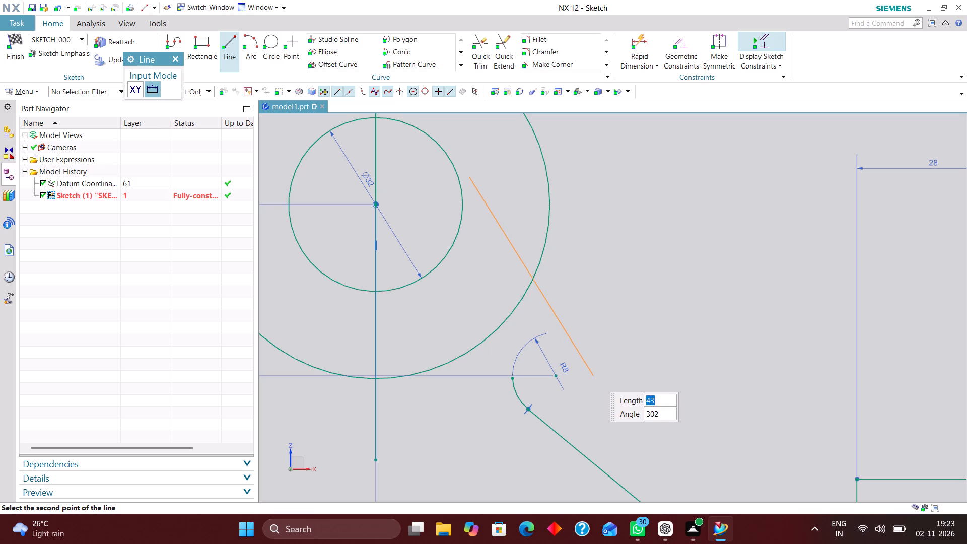
left_click(501, 394)
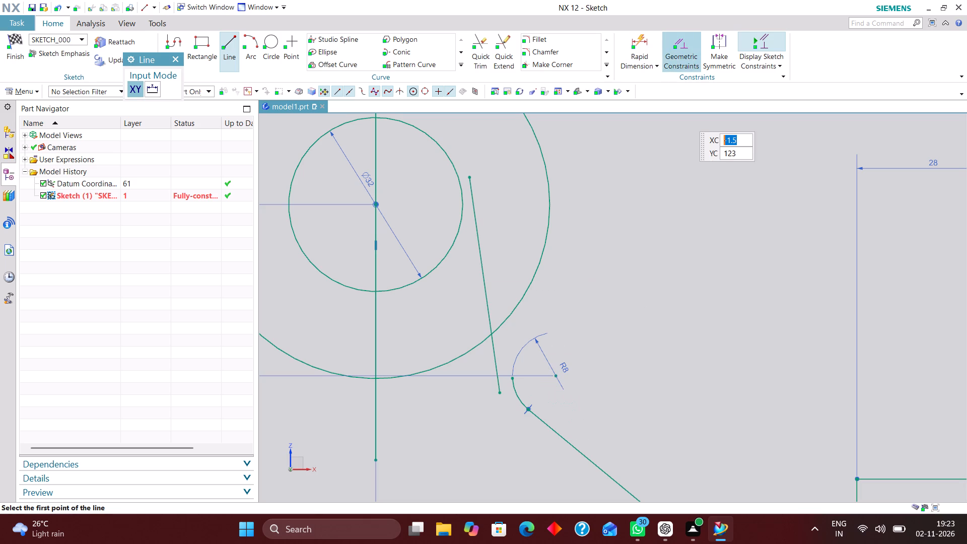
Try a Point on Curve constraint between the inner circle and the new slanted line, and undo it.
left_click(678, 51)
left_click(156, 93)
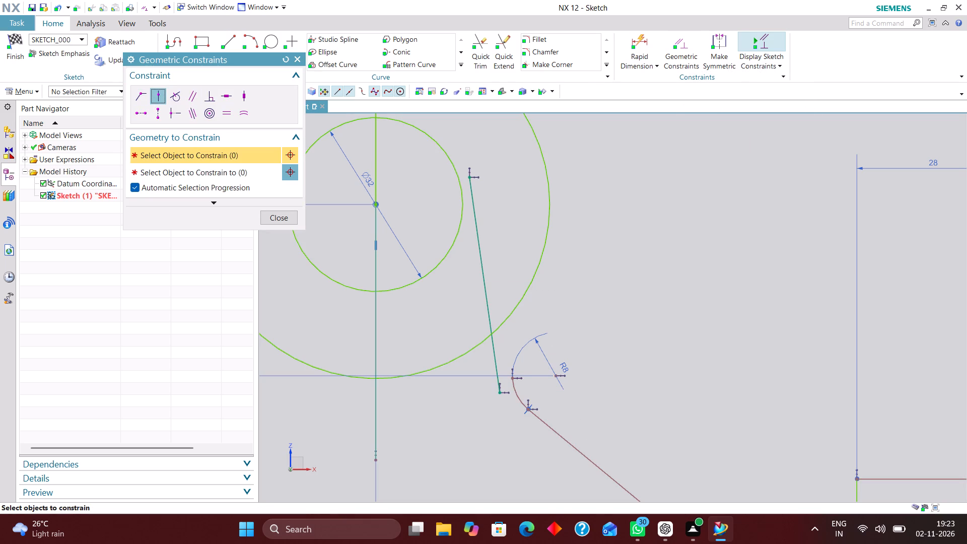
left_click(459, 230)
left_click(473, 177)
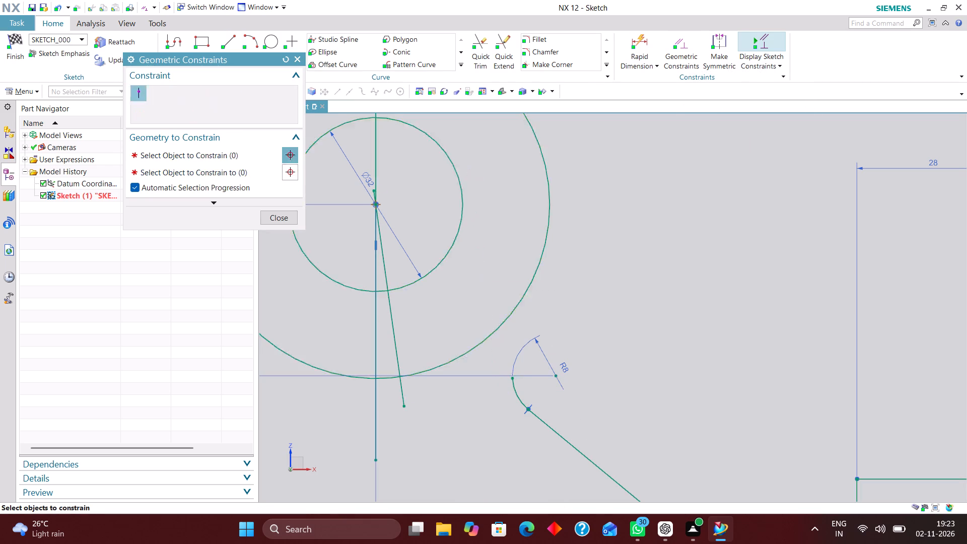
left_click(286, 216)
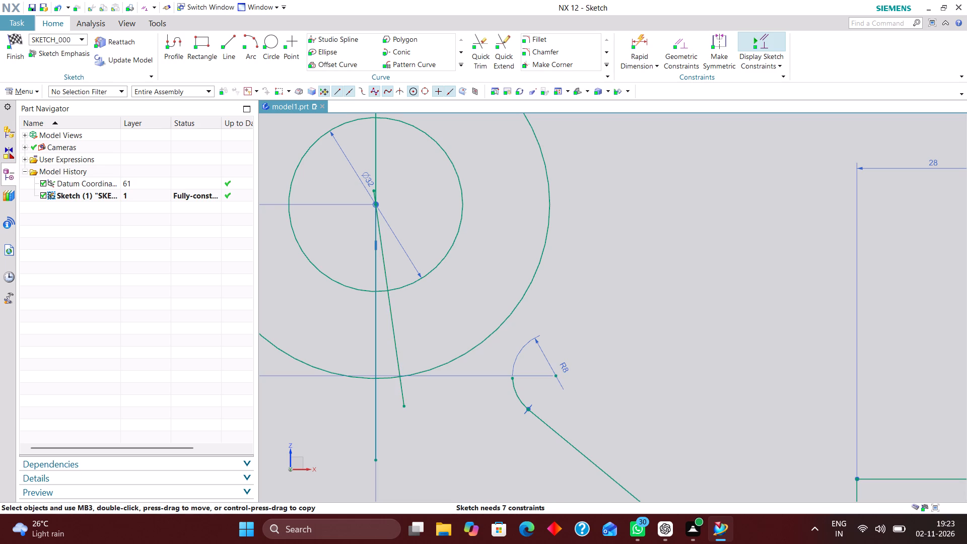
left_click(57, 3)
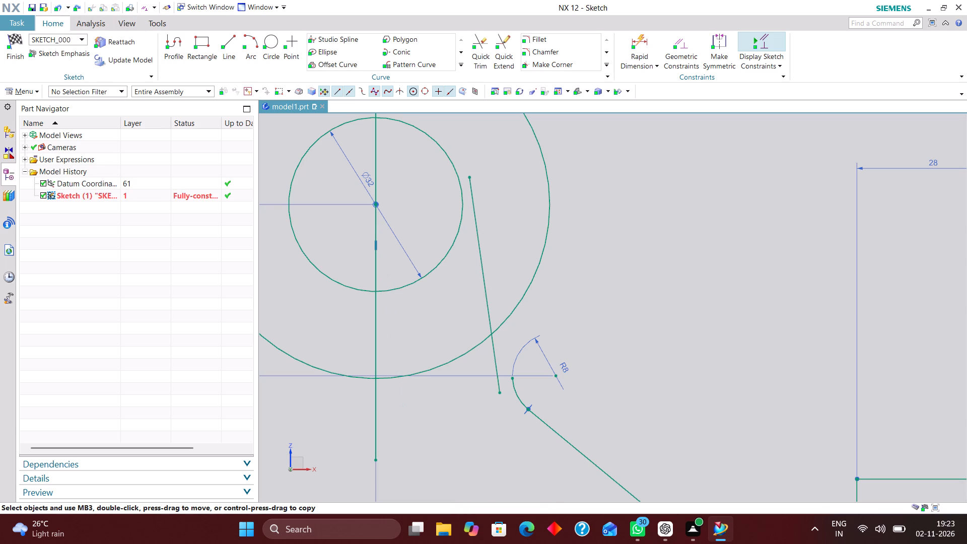
Reposition the slanted line's endpoints so it runs from just right of the inner circle to just above the R8 arc.
left_click_drag(468, 173, 477, 210)
left_click_drag(477, 210, 479, 234)
left_click_drag(500, 393, 538, 380)
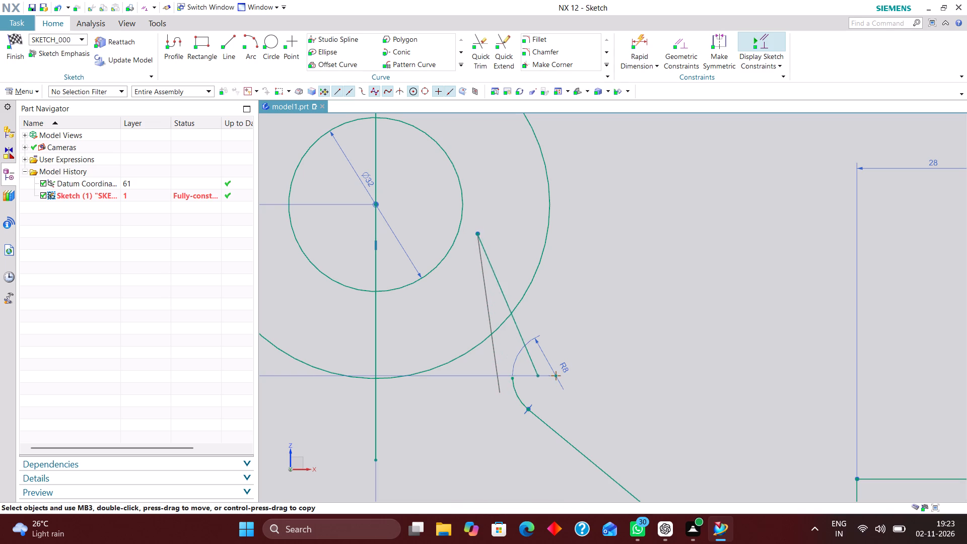
left_click_drag(538, 380, 583, 355)
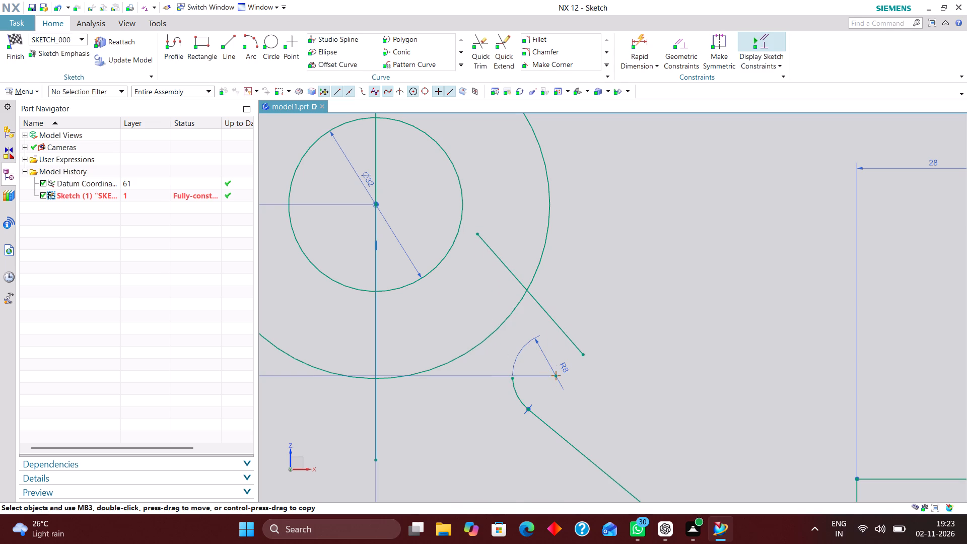
left_click_drag(479, 236, 474, 224)
left_click_drag(585, 356, 535, 382)
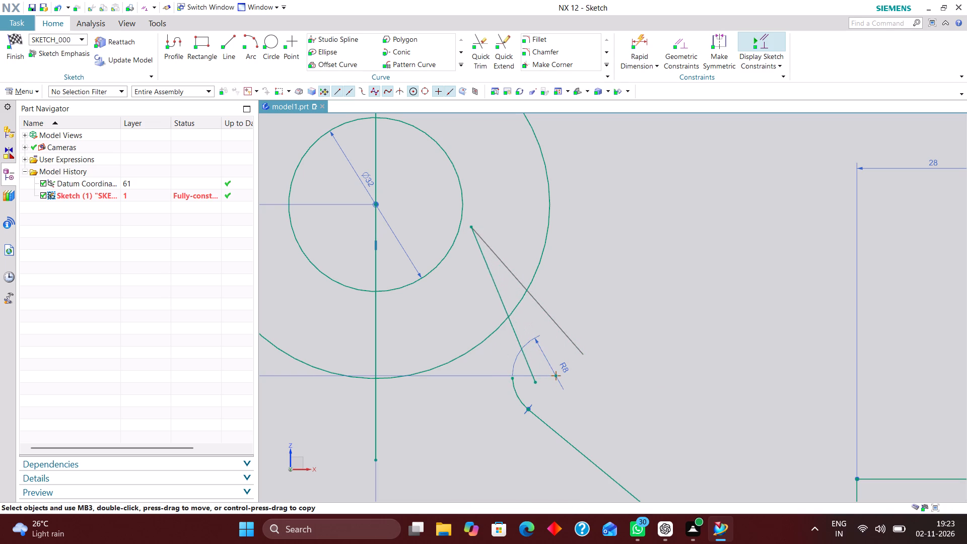
left_click_drag(535, 382, 529, 368)
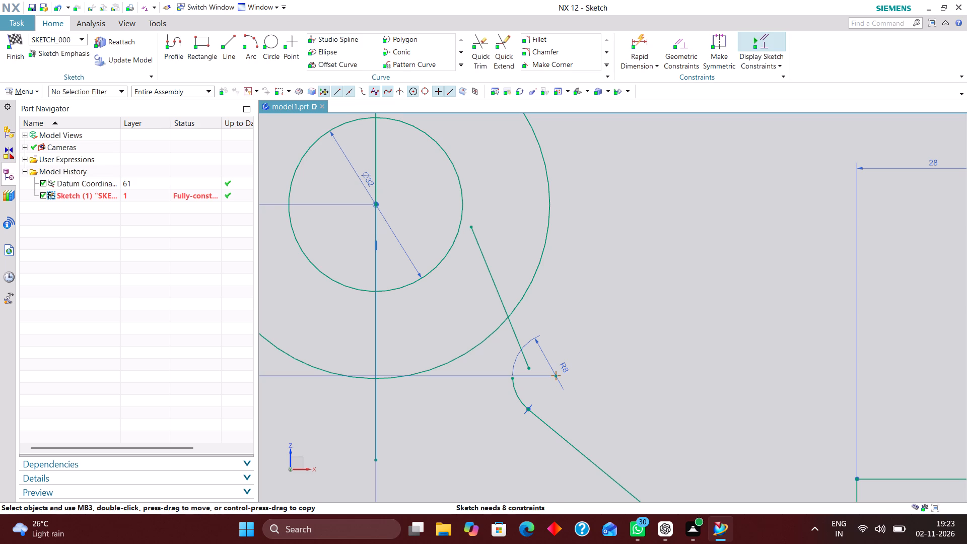
Dimension the horizontal distance from the base's lower-right corner to the R8 arc's centre and set it to 88.
left_click(645, 44)
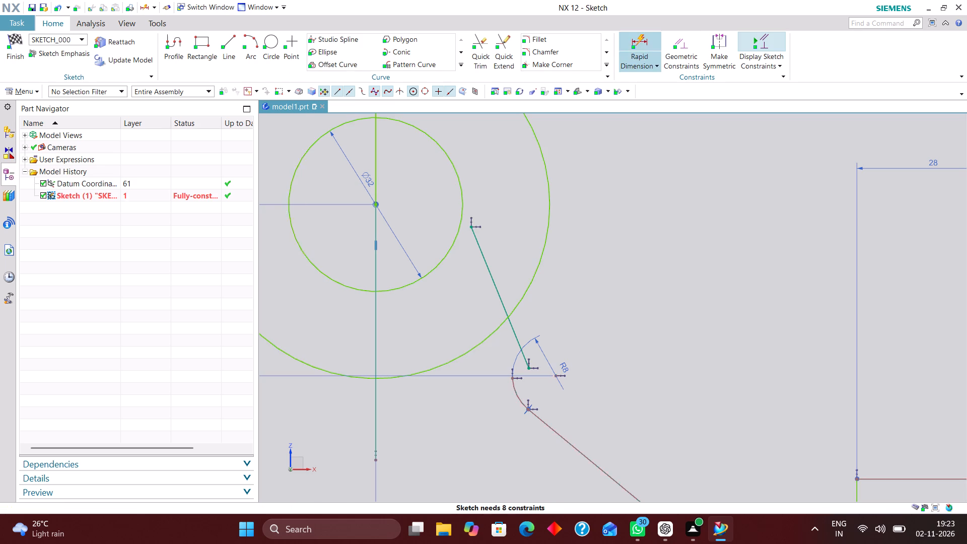
scroll(508, 147, "down", 3)
scroll(601, 262, "down", 1)
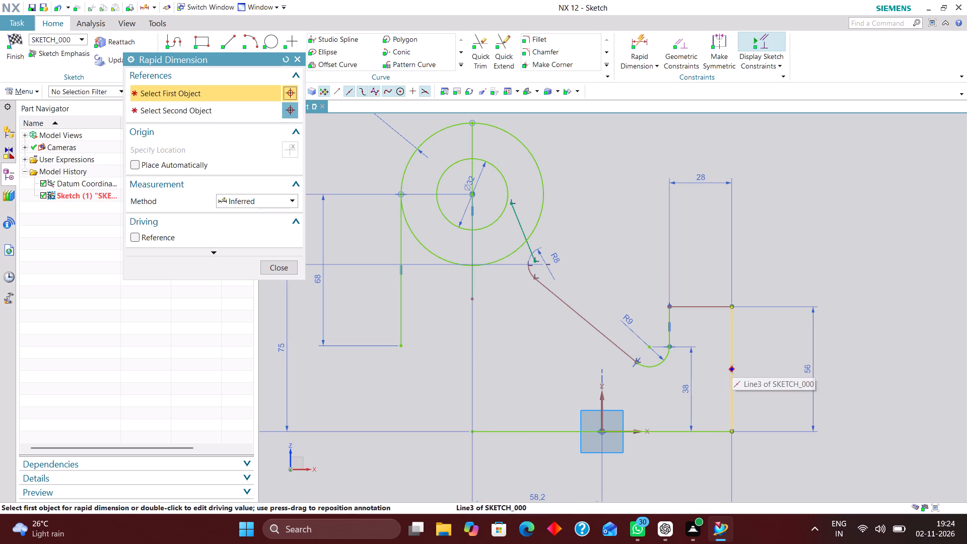
left_click(734, 433)
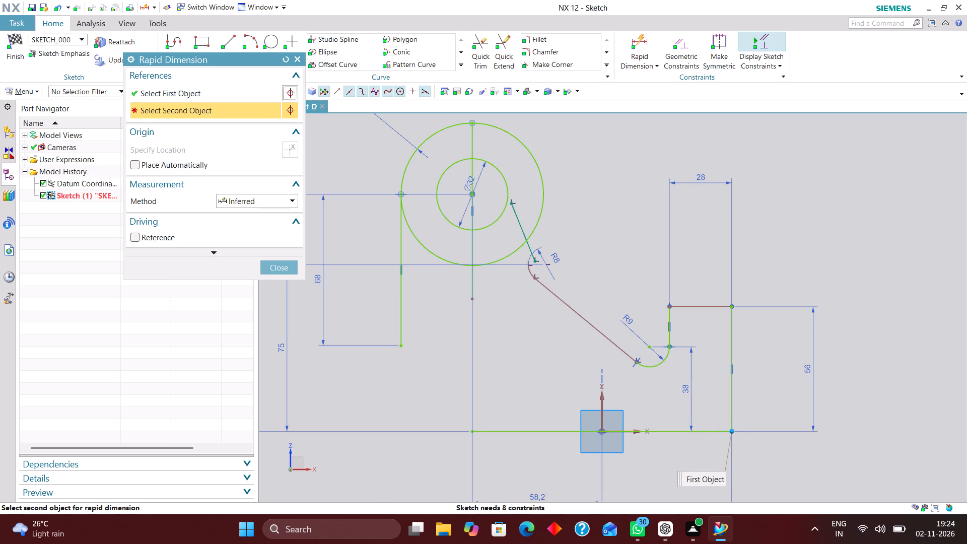
left_click(547, 265)
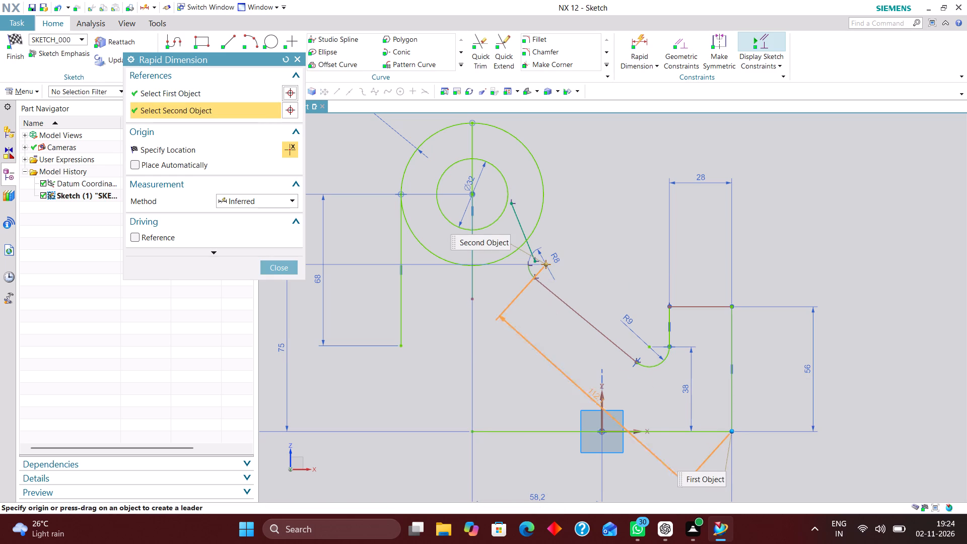
scroll(603, 353, "down", 3)
left_click(630, 473)
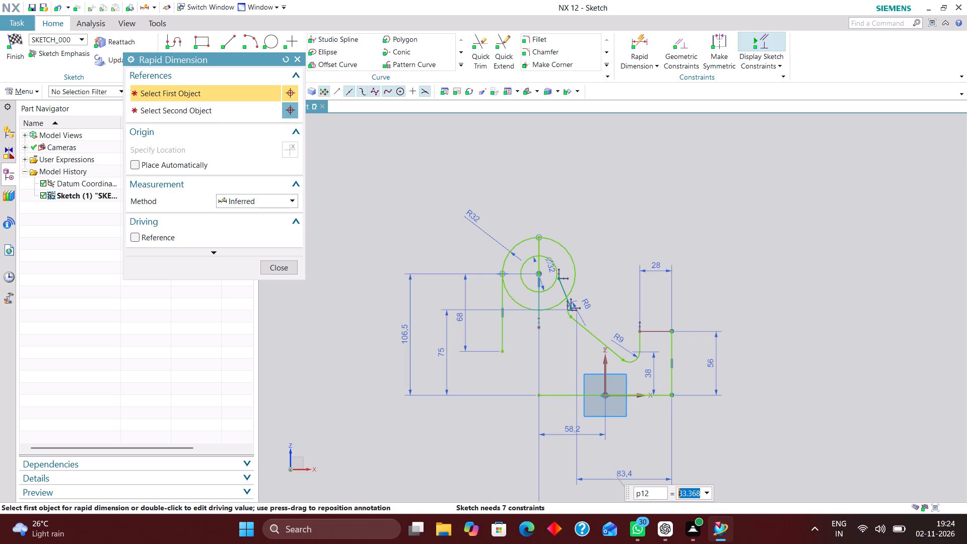
type("88")
key("Return")
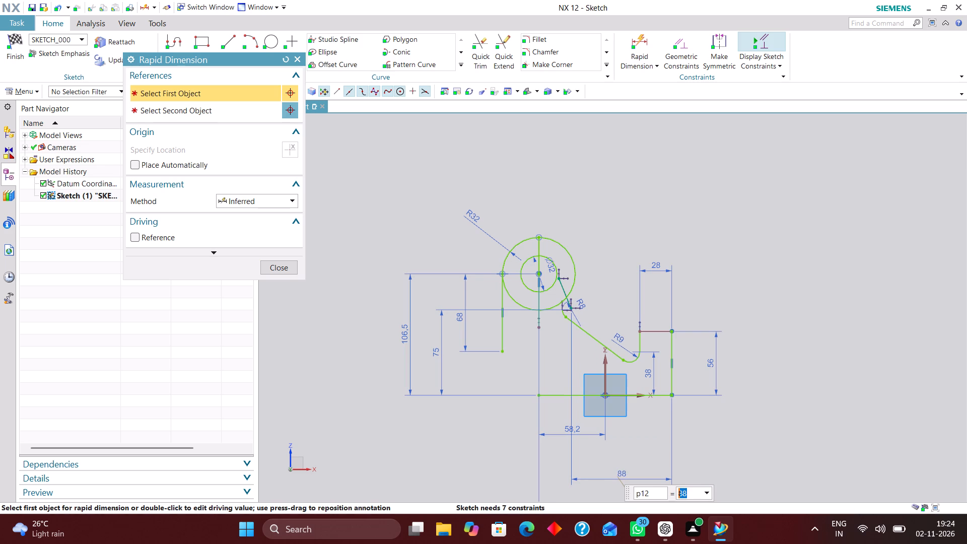
left_click(290, 268)
Nudge the slanted line slightly left so its upper end sits at the inner circle's edge.
scroll(566, 280, "up", 6)
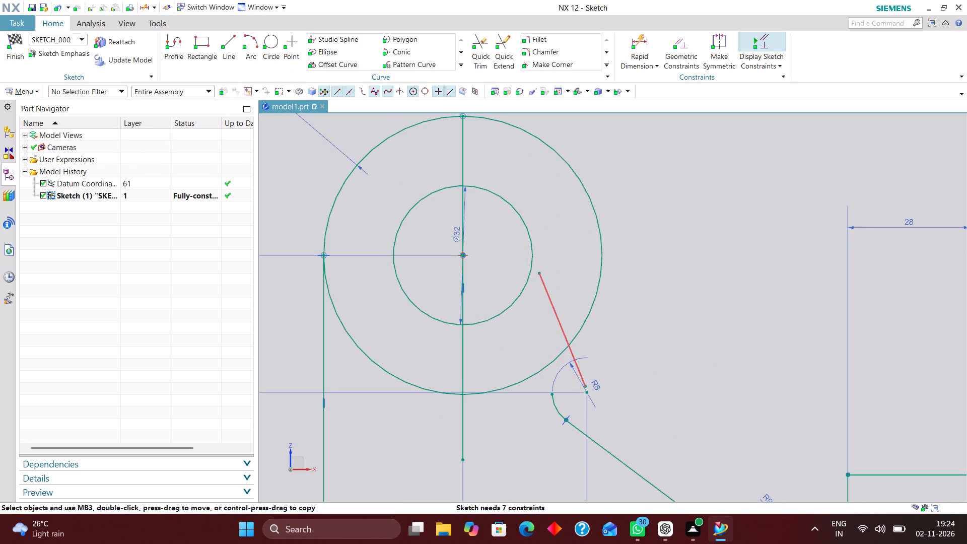
scroll(584, 384, "up", 2)
scroll(548, 356, "down", 2)
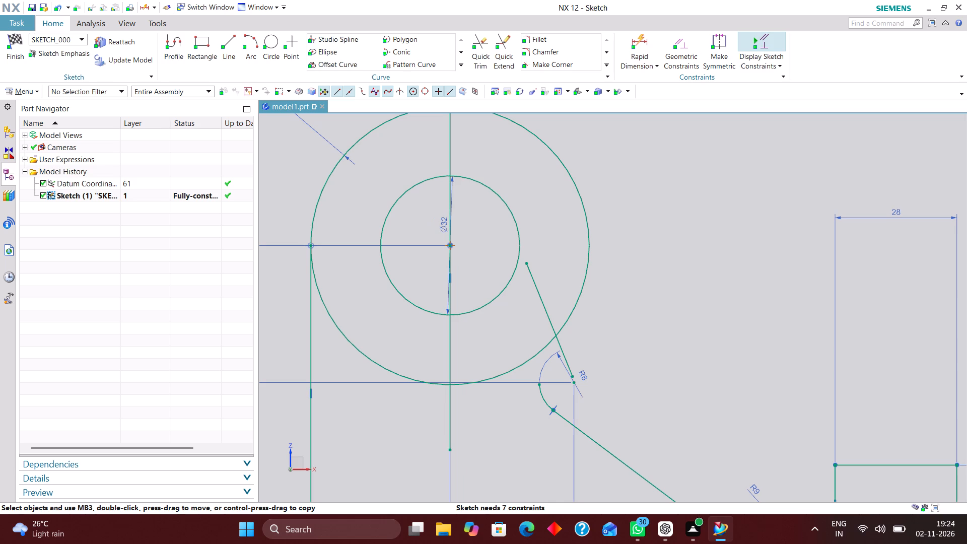
scroll(596, 267, "down", 4)
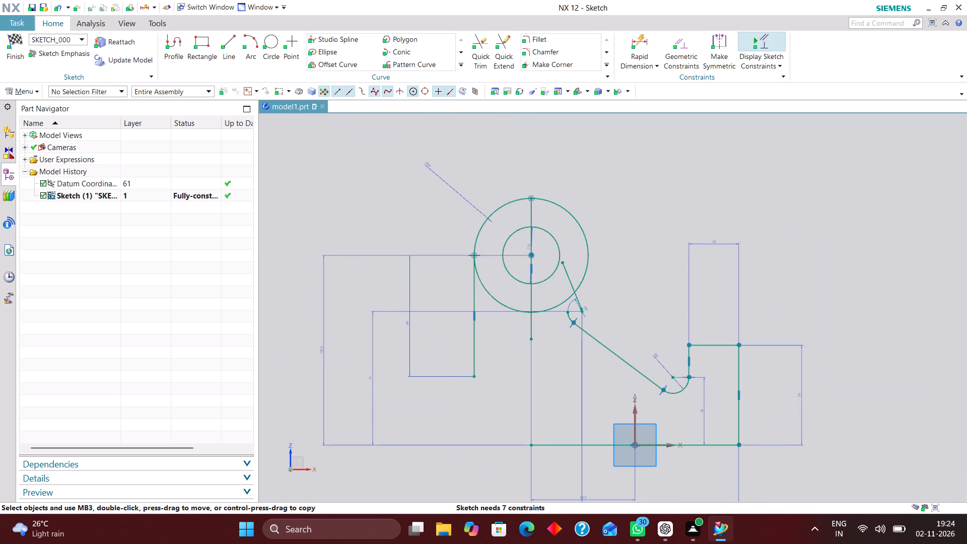
scroll(634, 230, "up", 3)
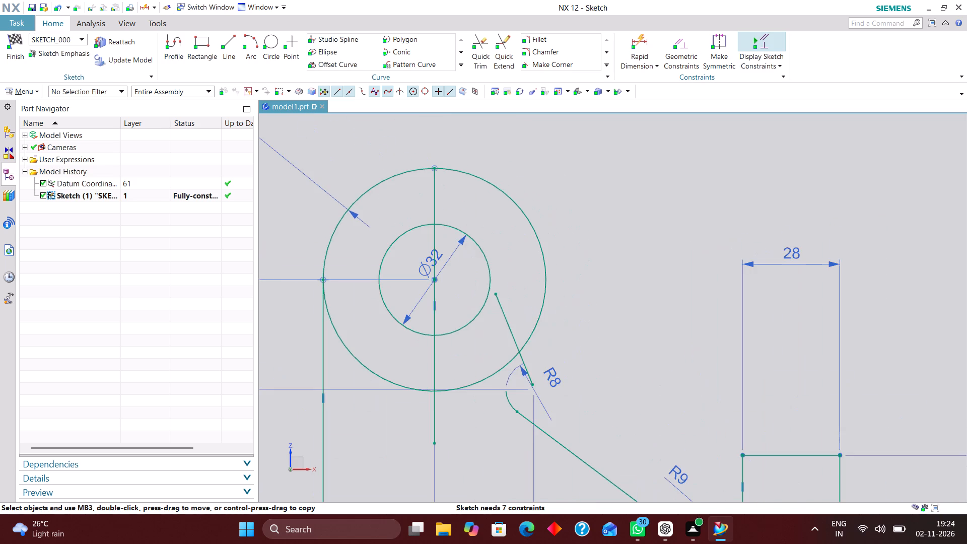
scroll(608, 248, "down", 2)
left_click(546, 300)
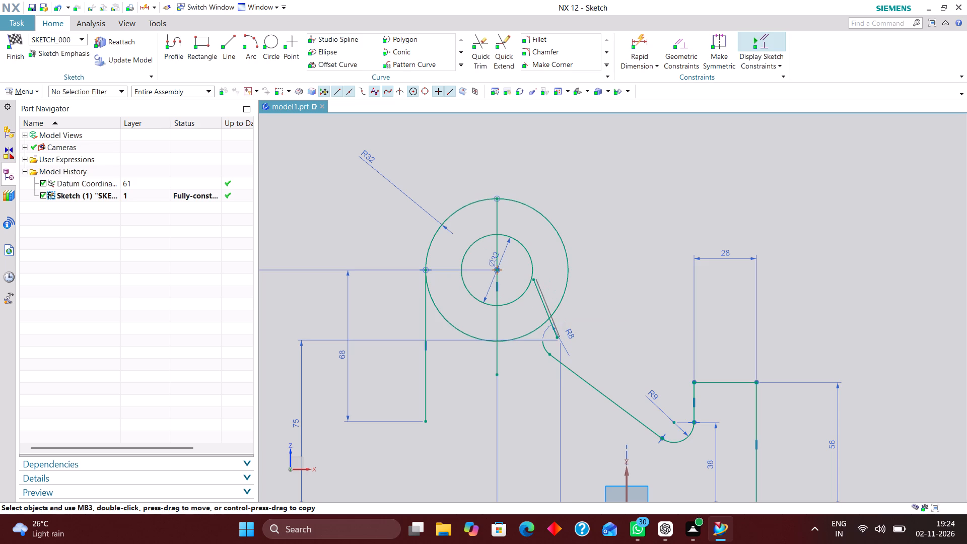
scroll(596, 313, "down", 2)
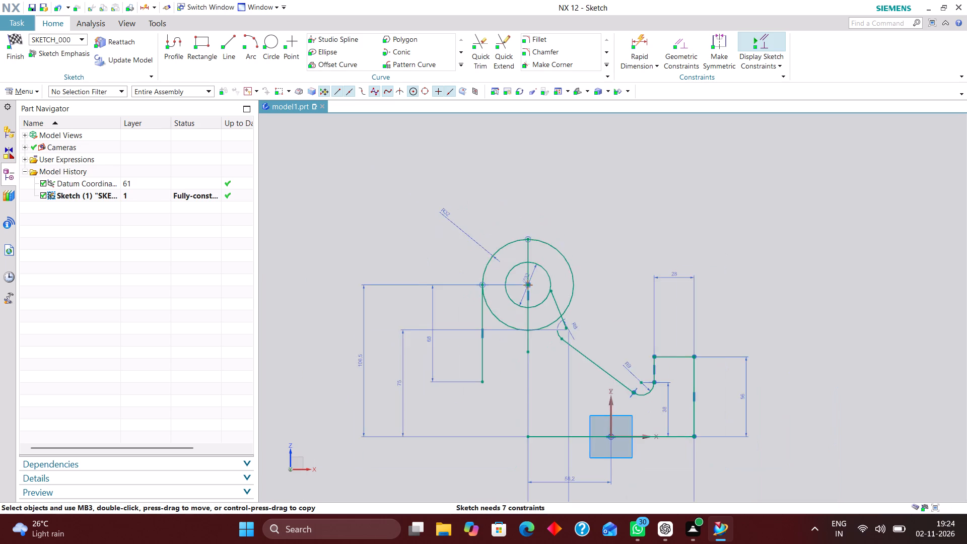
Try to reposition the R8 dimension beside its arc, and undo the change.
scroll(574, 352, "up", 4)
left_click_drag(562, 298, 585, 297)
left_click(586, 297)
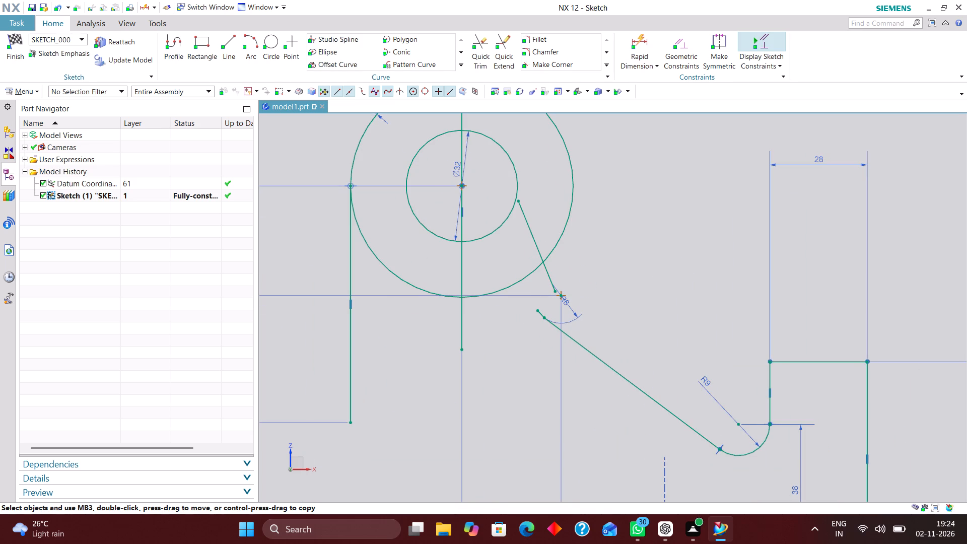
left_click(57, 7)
Move the R8 dimension text out to the upper right of the arc's centre, clear of the slanted line.
scroll(578, 301, "up", 3)
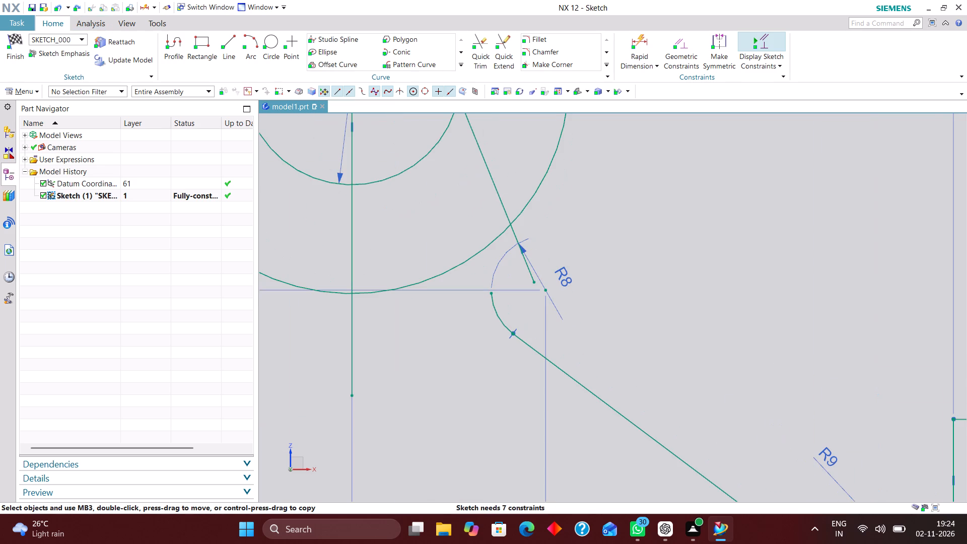
scroll(555, 273, "down", 1)
scroll(523, 299, "up", 3)
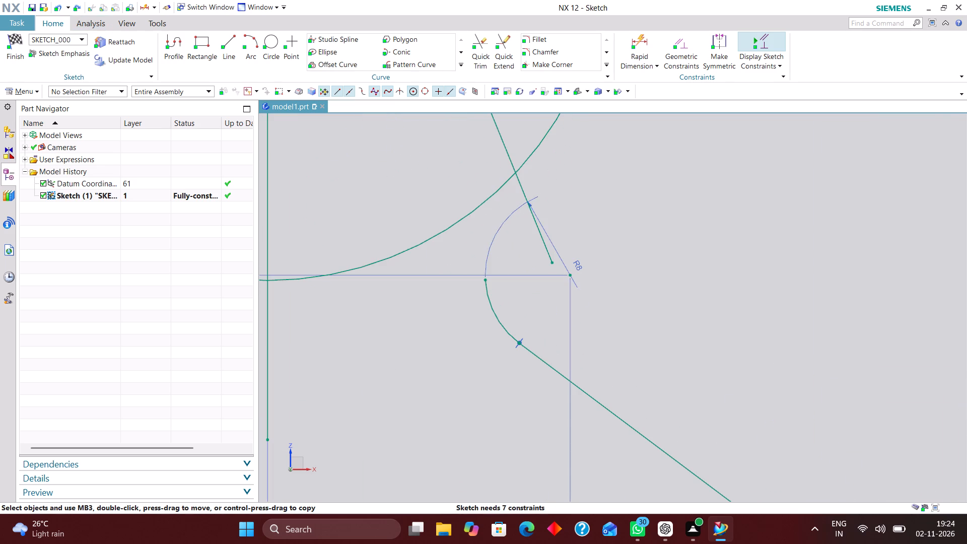
left_click_drag(577, 268, 650, 224)
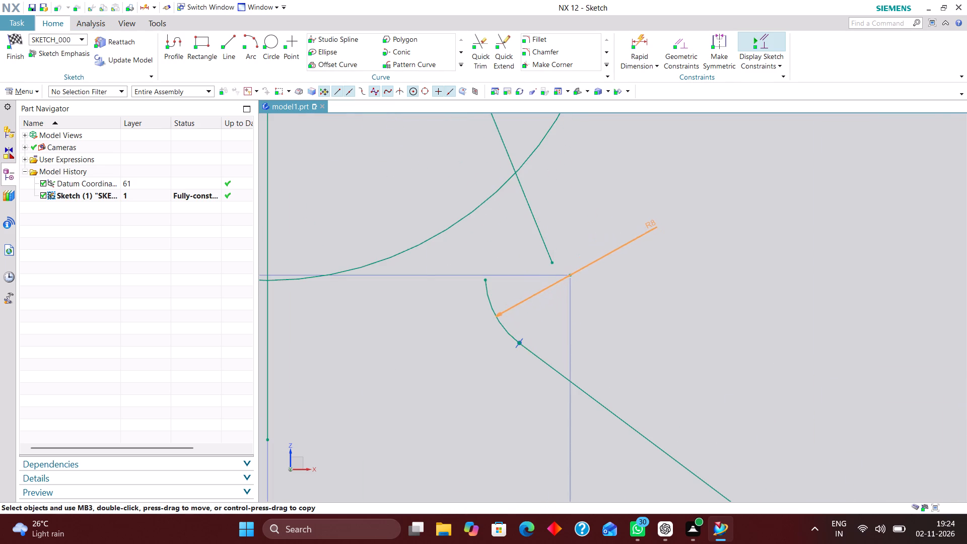
left_click_drag(650, 224, 650, 224)
scroll(657, 323, "down", 2)
scroll(574, 214, "down", 2)
scroll(571, 264, "down", 3)
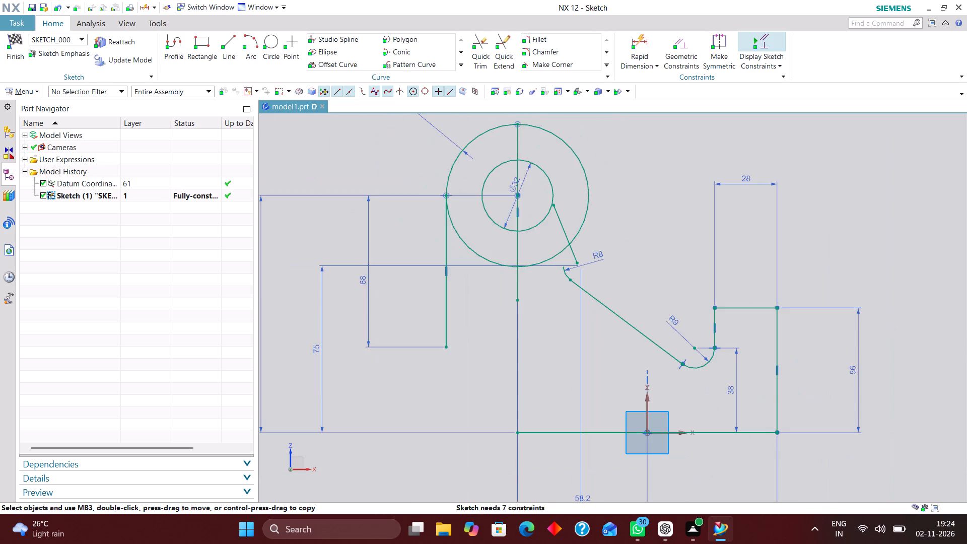
Shift the slanted line upwards and make it tangent to the Ø32 inner circle.
scroll(559, 158, "up", 4)
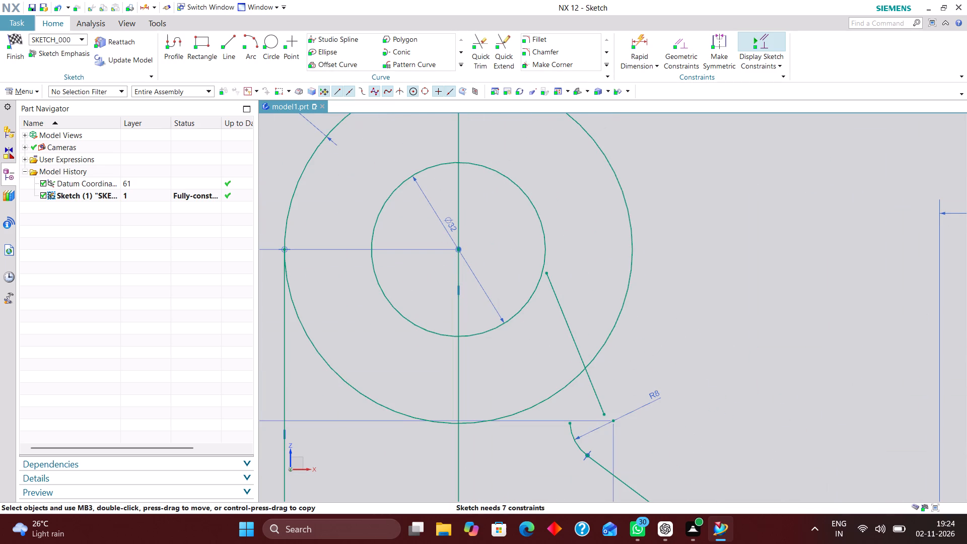
scroll(557, 173, "down", 2)
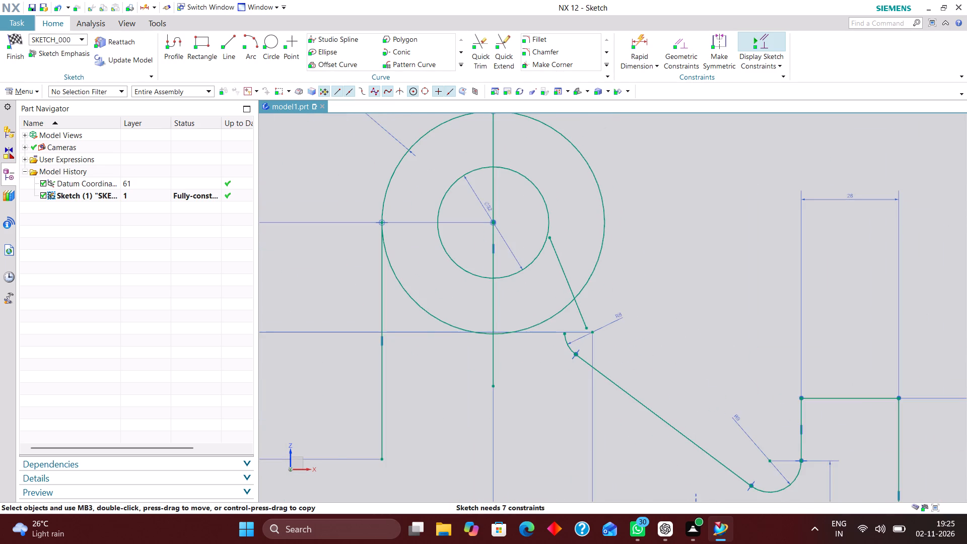
scroll(562, 256, "up", 2)
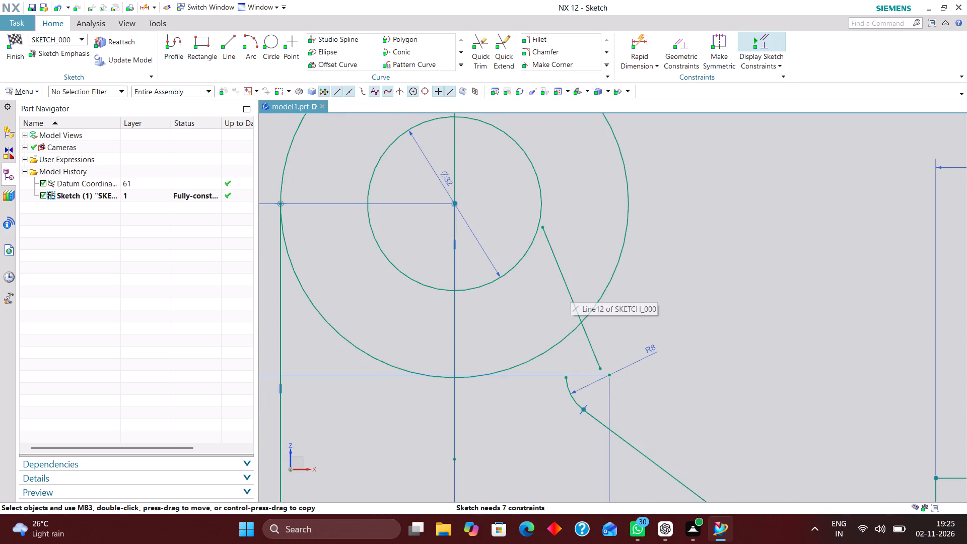
left_click_drag(568, 289, 568, 268)
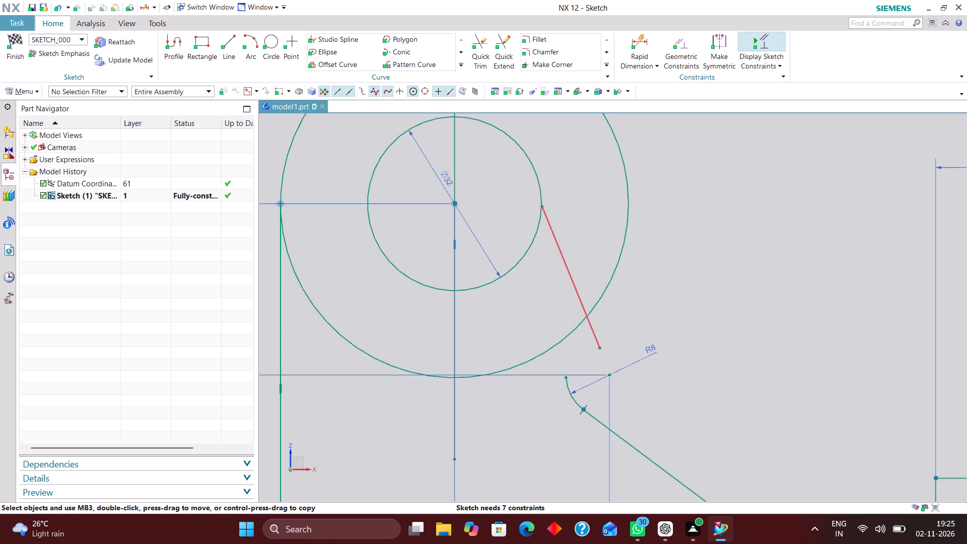
left_click(678, 43)
left_click(179, 96)
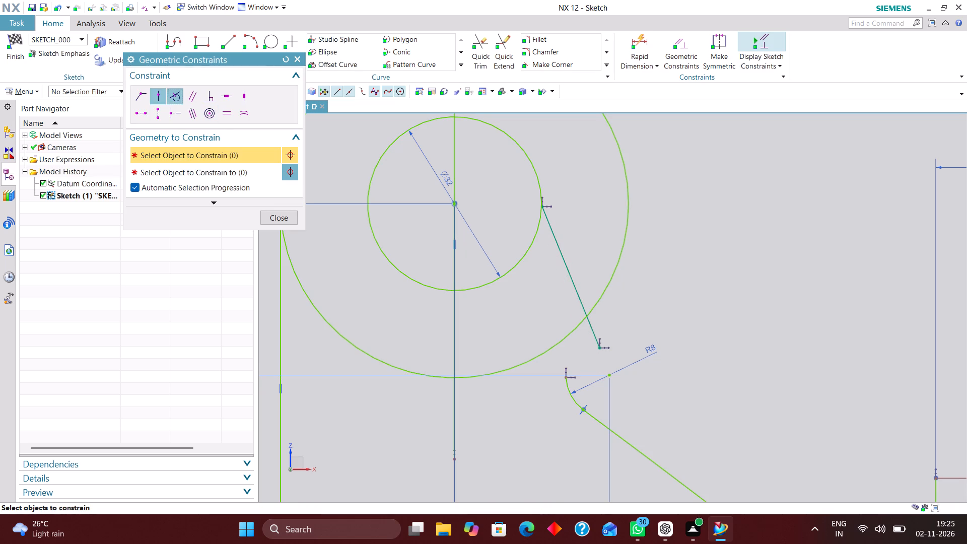
left_click(528, 247)
left_click(557, 247)
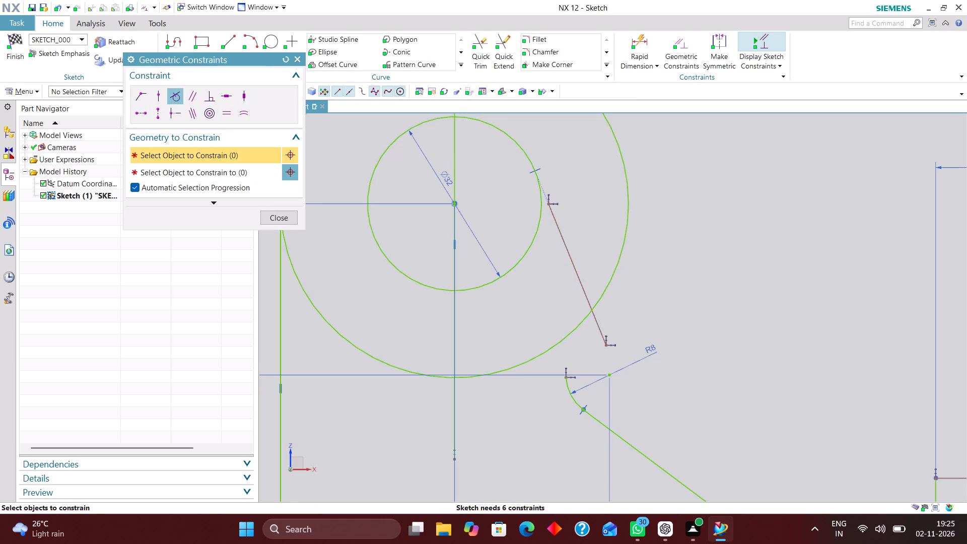
left_click(287, 218)
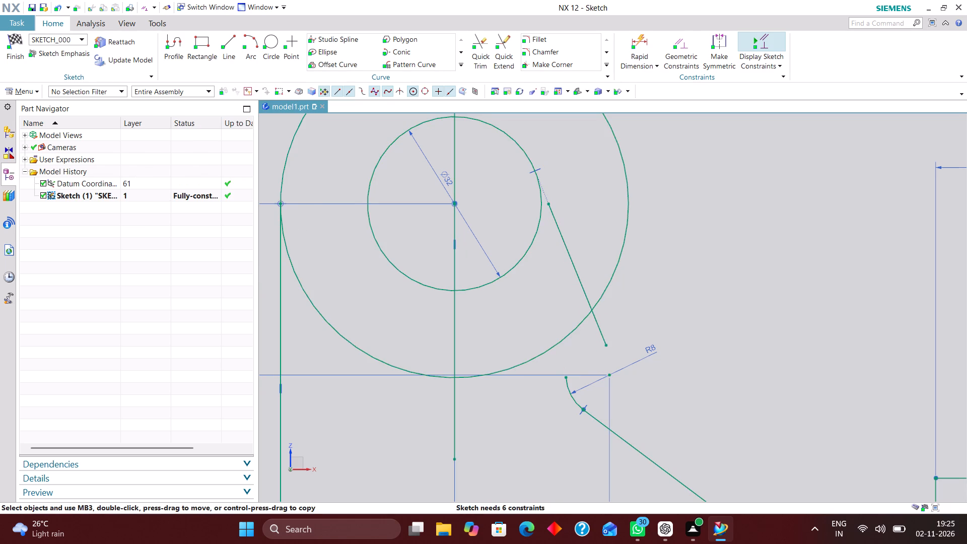
Swing the slanted line's lower end onto the upper end of the R8 arc.
left_click_drag(606, 345, 672, 356)
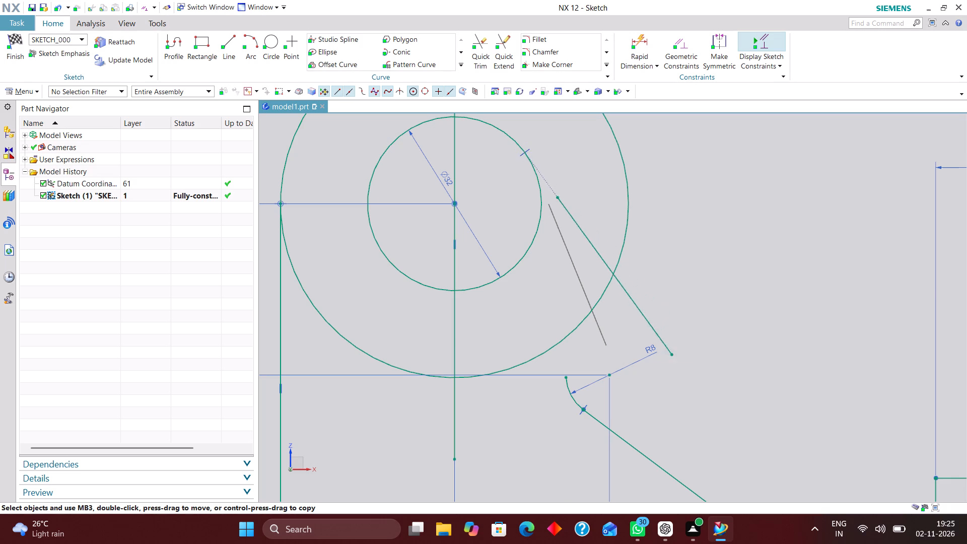
left_click_drag(672, 356, 570, 369)
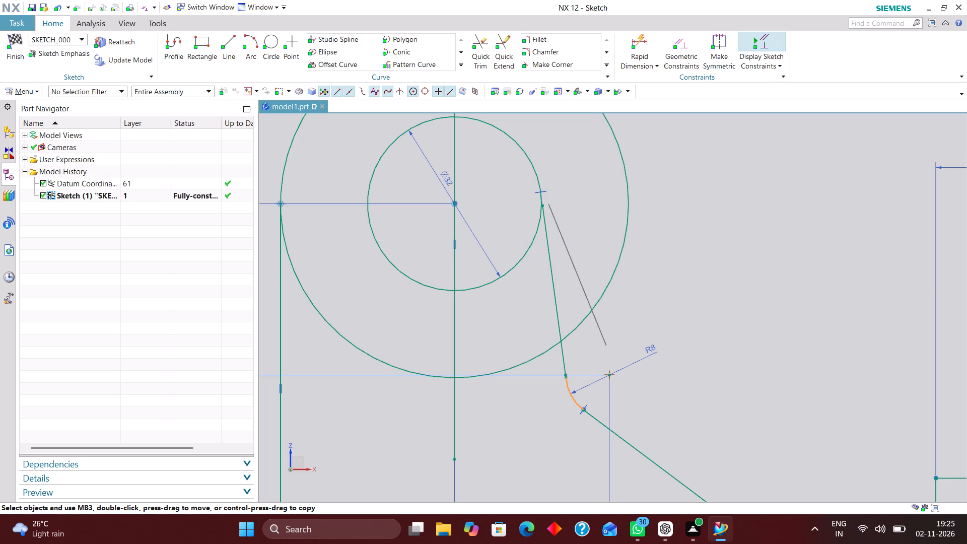
left_click_drag(570, 369, 569, 369)
Apply a Point on Curve constraint between the slanted line's lower end and the R8 arc.
scroll(576, 383, "up", 7)
scroll(542, 347, "up", 5)
scroll(553, 348, "down", 5)
scroll(549, 359, "up", 5)
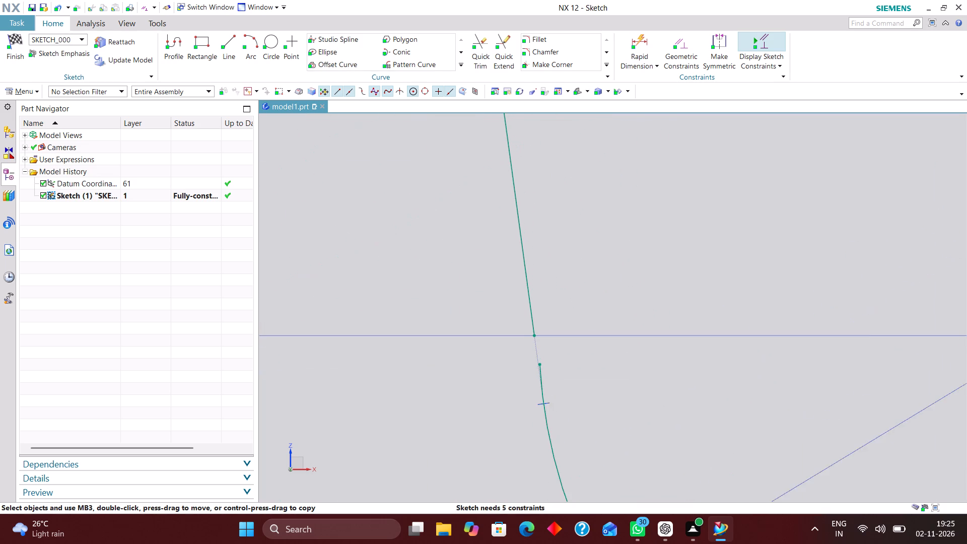
scroll(562, 353, "down", 3)
left_click(679, 47)
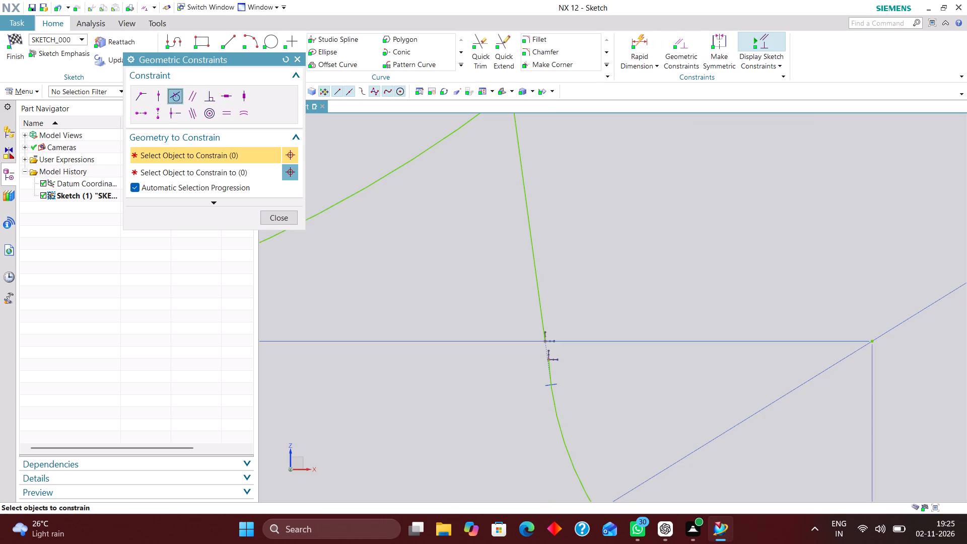
left_click(161, 98)
left_click(544, 335)
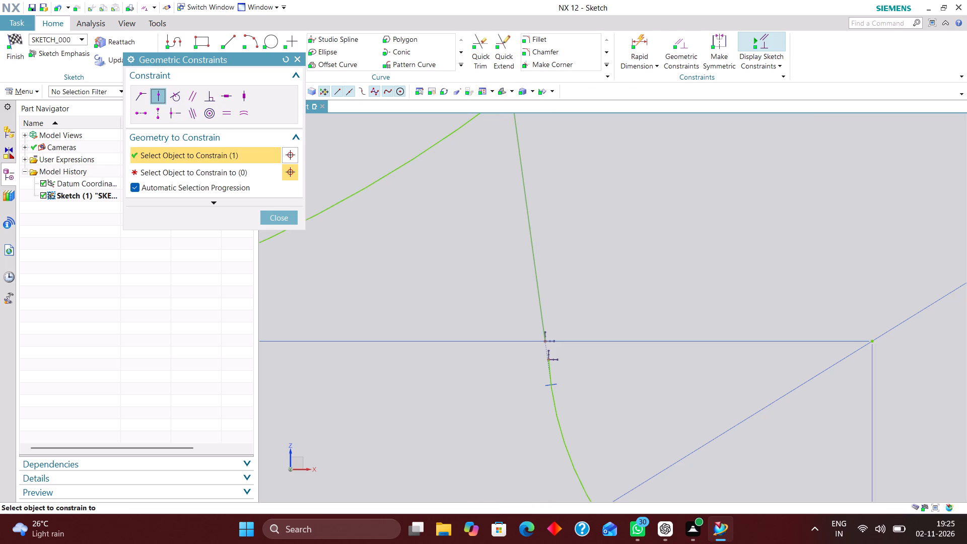
left_click(554, 395)
left_click(489, 295)
scroll(534, 326, "down", 2)
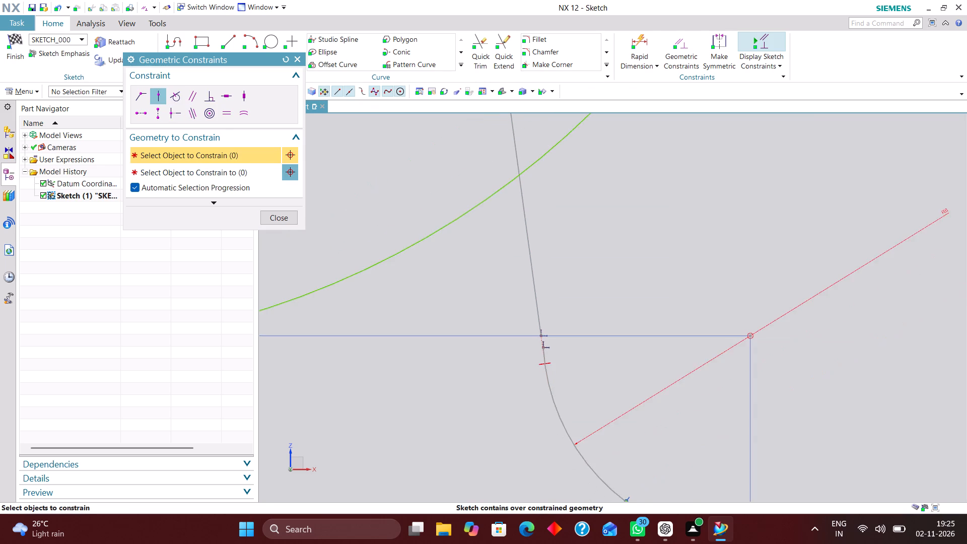
Constrain the slanted line's upper endpoint onto the Ø32 inner circle with Point on Curve.
scroll(532, 326, "down", 8)
scroll(524, 182, "up", 7)
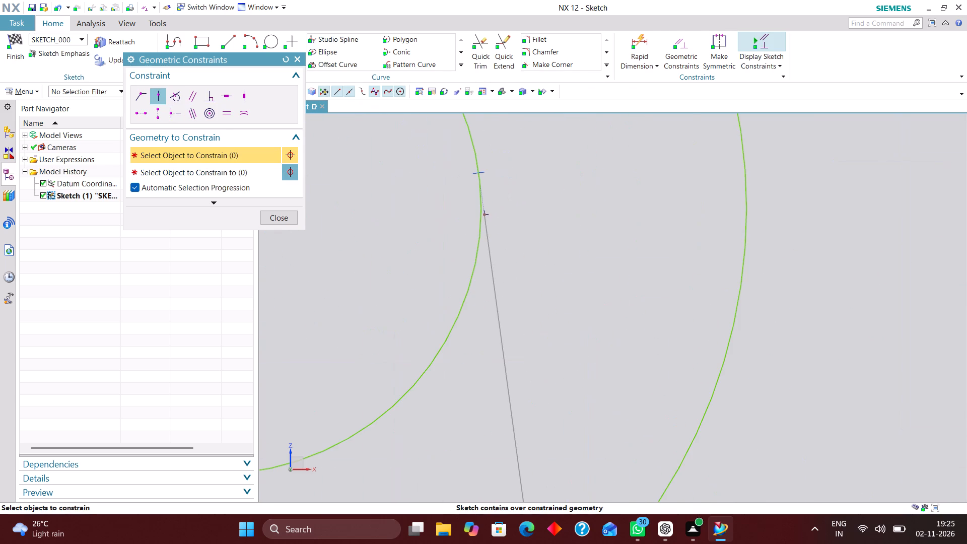
left_click(485, 213)
left_click(477, 234)
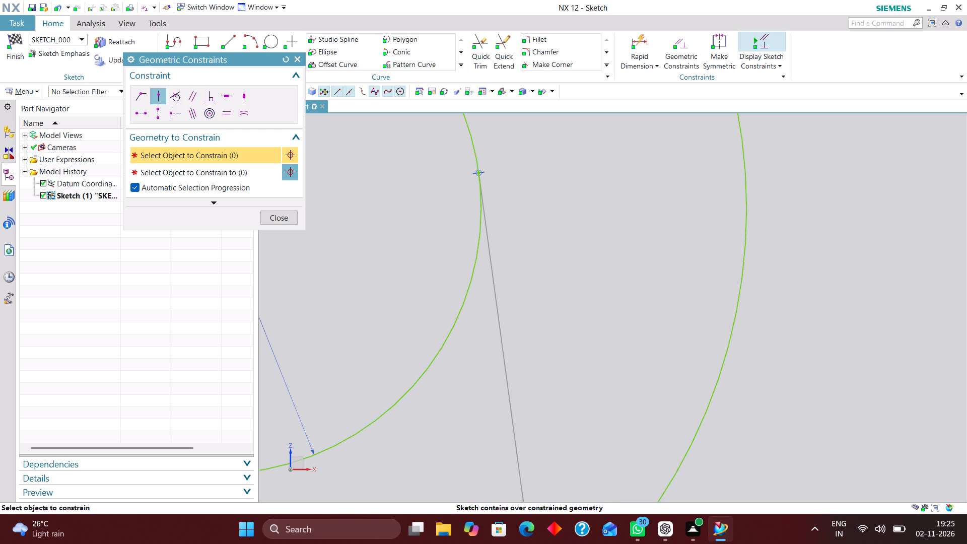
left_click(290, 219)
Delete the tangent constraint between the slanted line and the R8 arc.
scroll(516, 214, "down", 6)
scroll(536, 356, "up", 3)
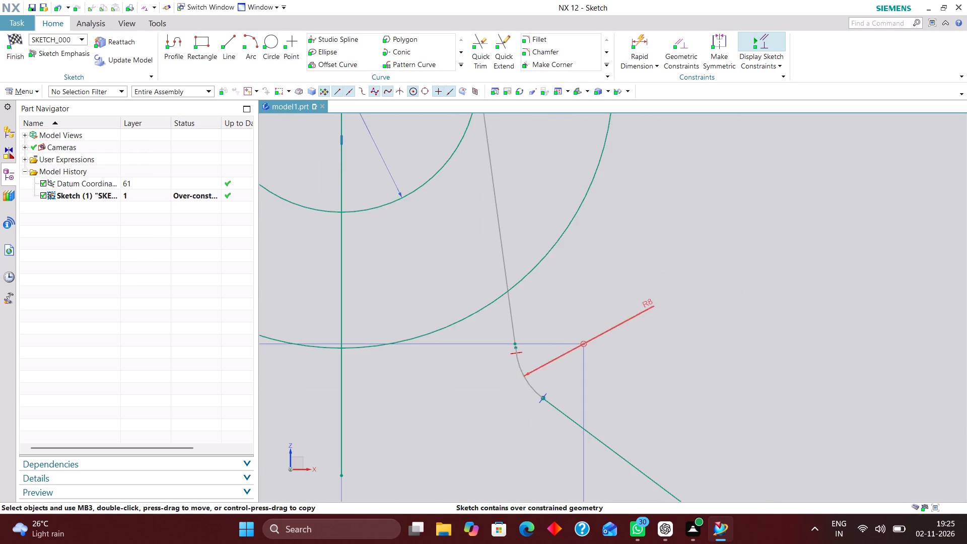
scroll(525, 350, "up", 6)
right_click_drag(507, 356, 458, 349)
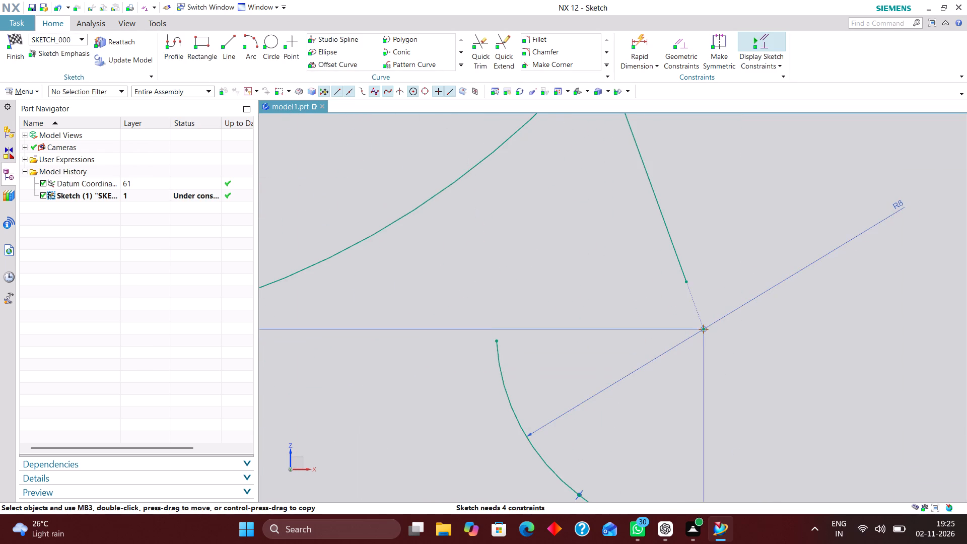
Move the slanted line's lower endpoint onto the upper end of the R8 arc.
scroll(664, 313, "down", 2)
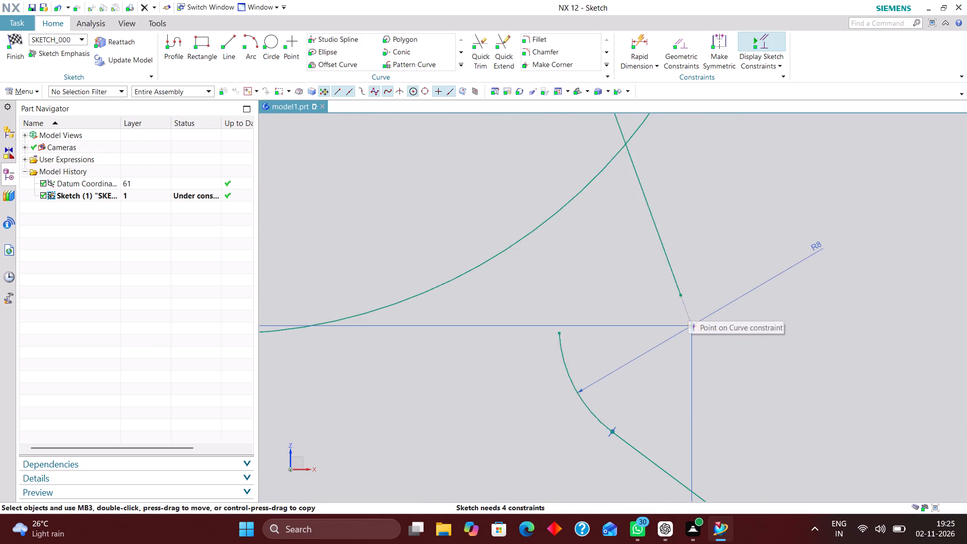
scroll(667, 314, "down", 4)
scroll(682, 290, "up", 5)
right_click_drag(661, 343, 589, 343)
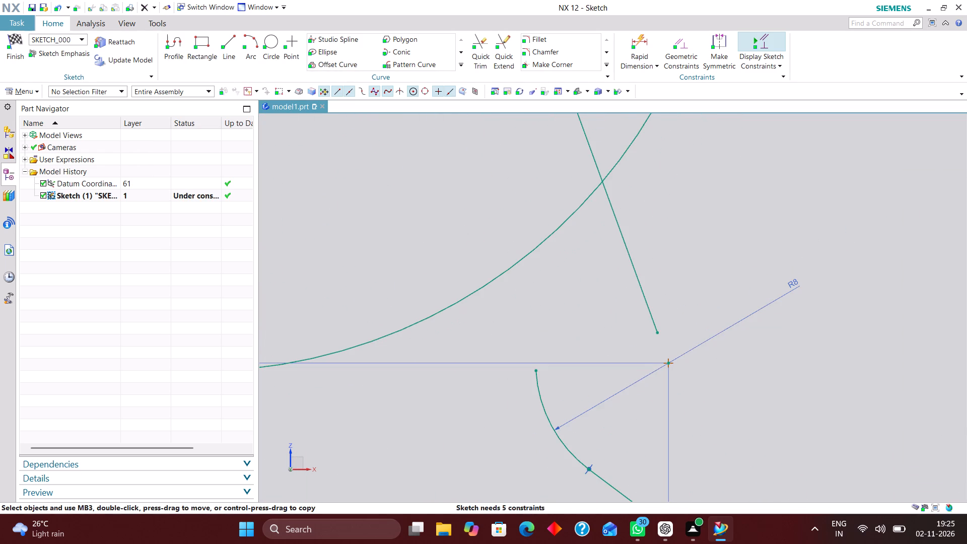
left_click_drag(658, 331, 537, 365)
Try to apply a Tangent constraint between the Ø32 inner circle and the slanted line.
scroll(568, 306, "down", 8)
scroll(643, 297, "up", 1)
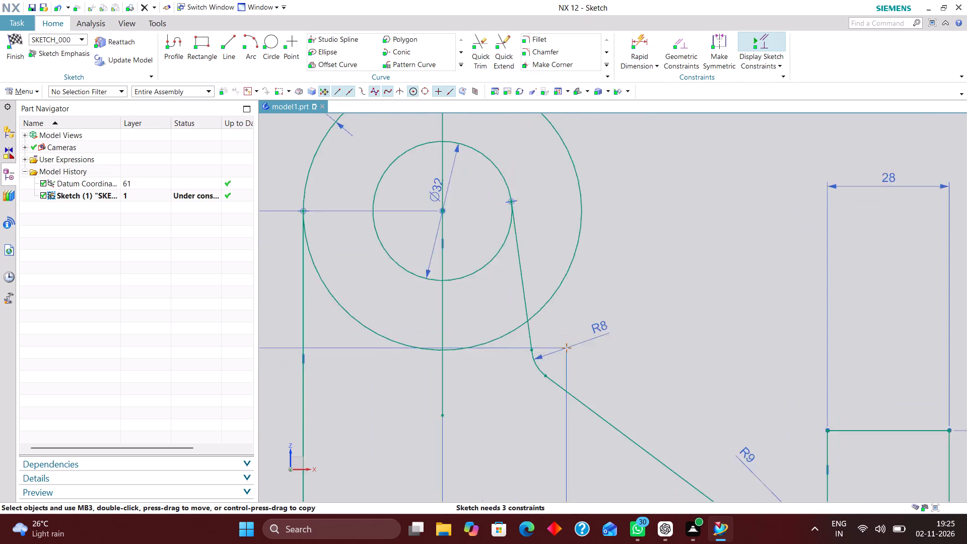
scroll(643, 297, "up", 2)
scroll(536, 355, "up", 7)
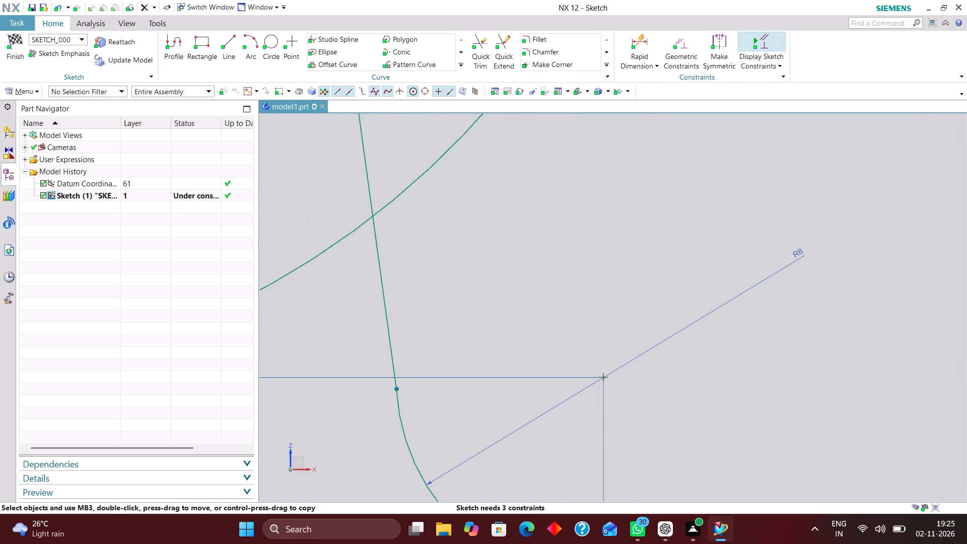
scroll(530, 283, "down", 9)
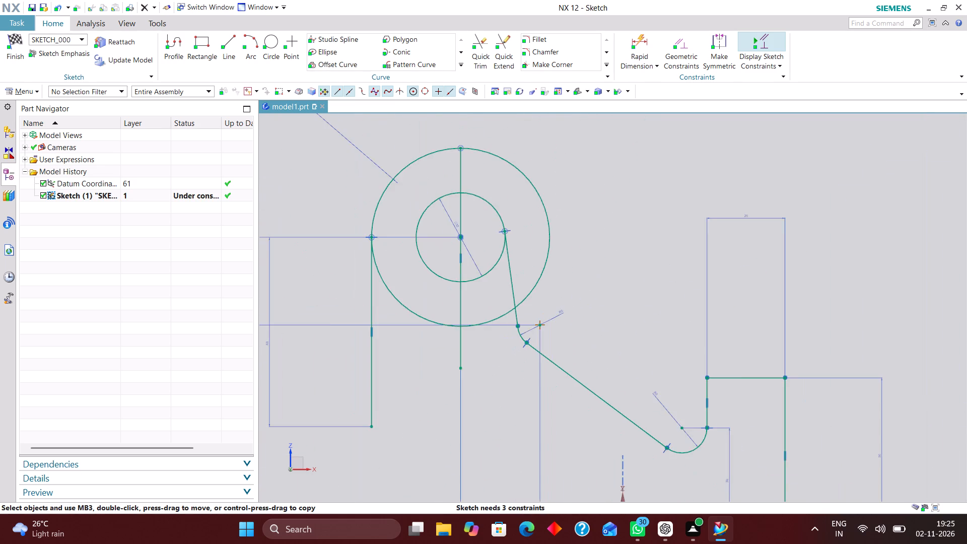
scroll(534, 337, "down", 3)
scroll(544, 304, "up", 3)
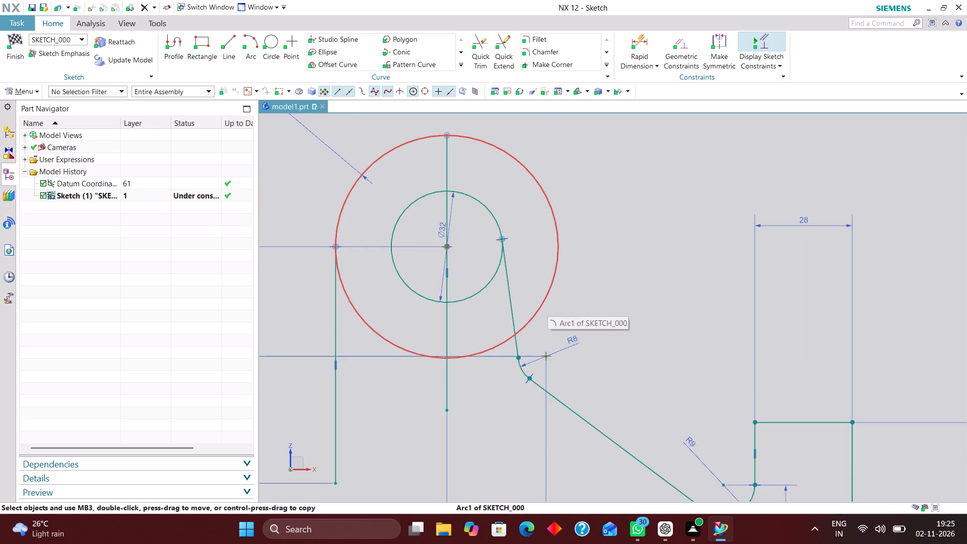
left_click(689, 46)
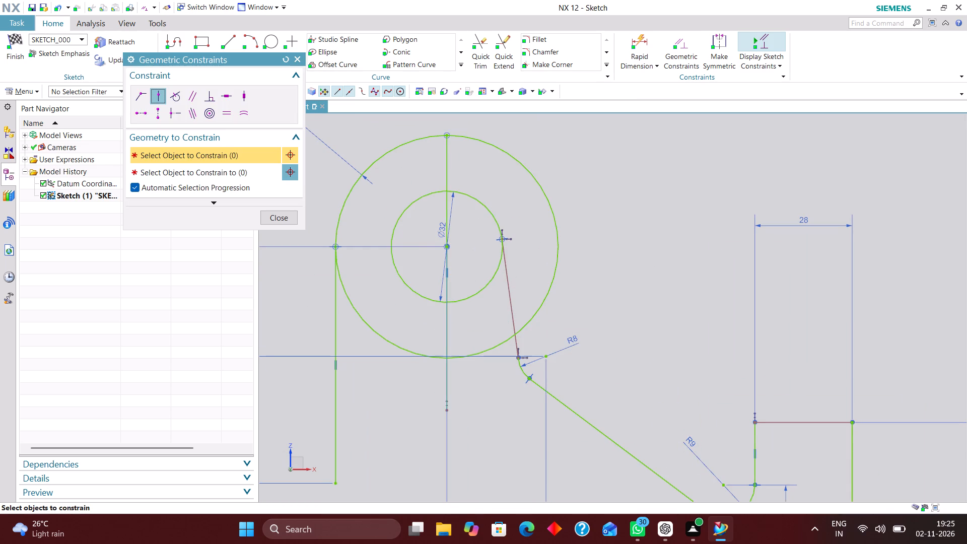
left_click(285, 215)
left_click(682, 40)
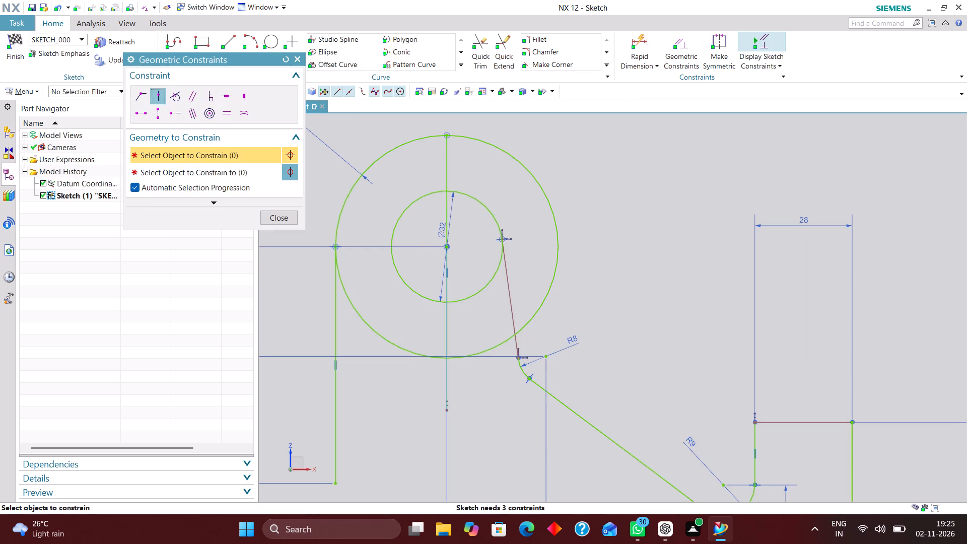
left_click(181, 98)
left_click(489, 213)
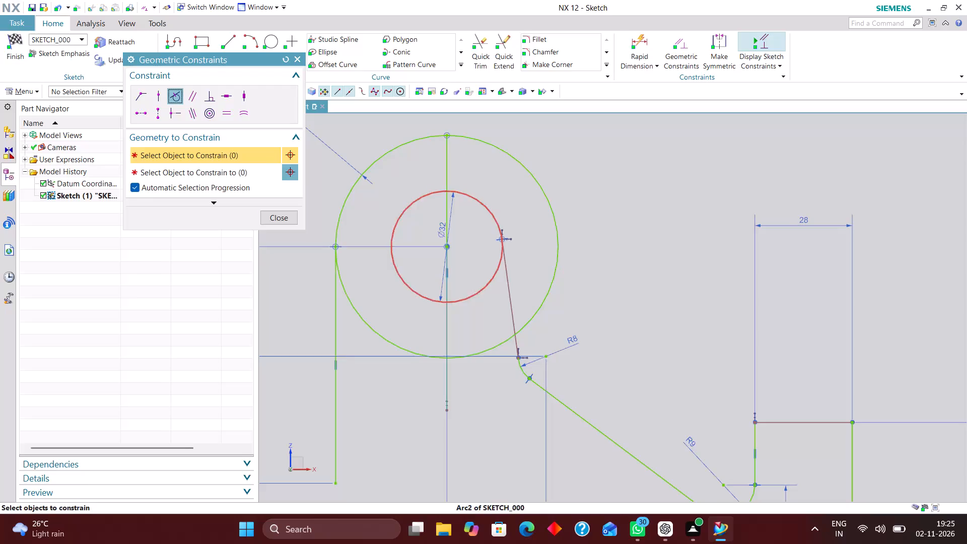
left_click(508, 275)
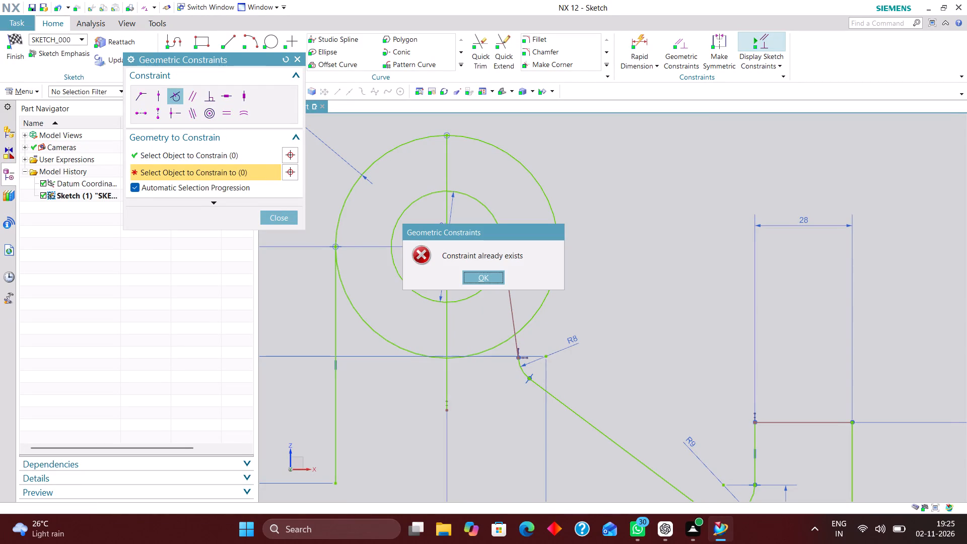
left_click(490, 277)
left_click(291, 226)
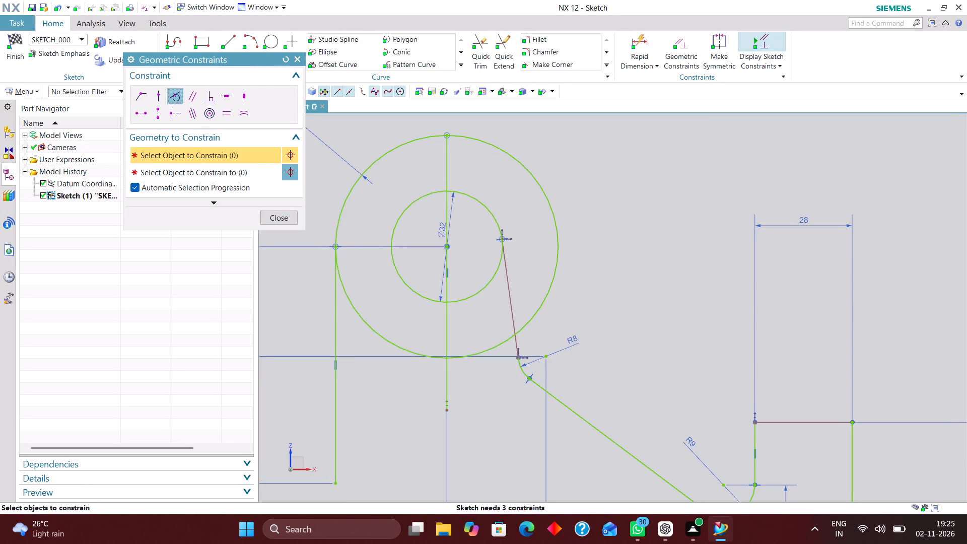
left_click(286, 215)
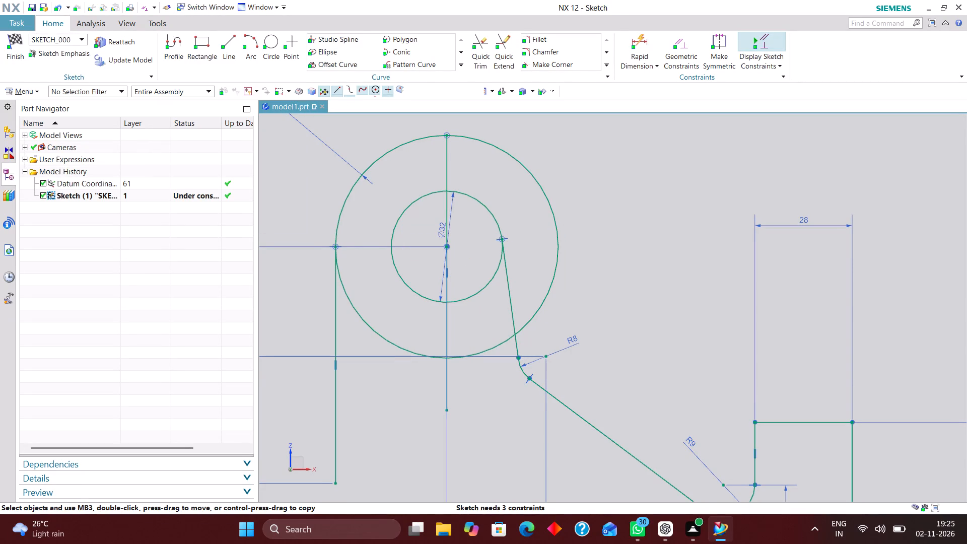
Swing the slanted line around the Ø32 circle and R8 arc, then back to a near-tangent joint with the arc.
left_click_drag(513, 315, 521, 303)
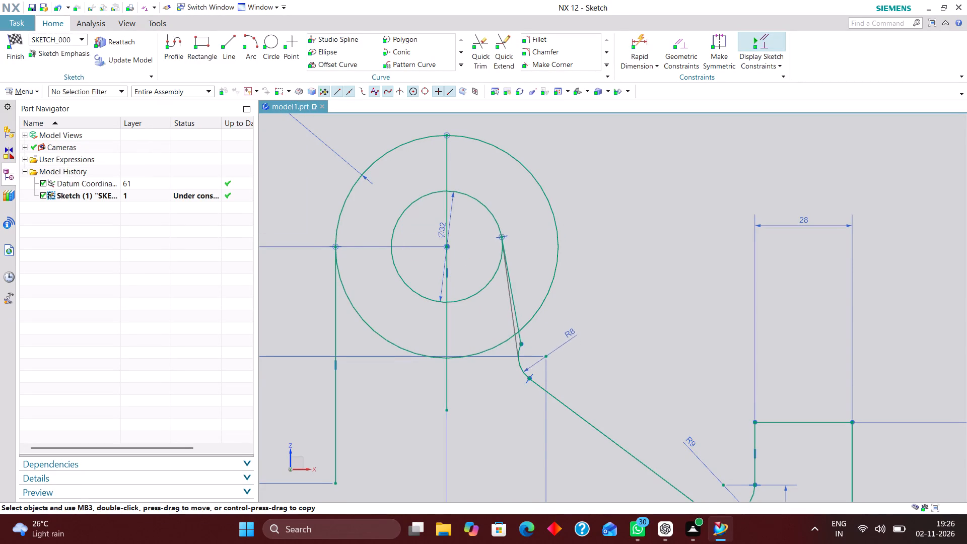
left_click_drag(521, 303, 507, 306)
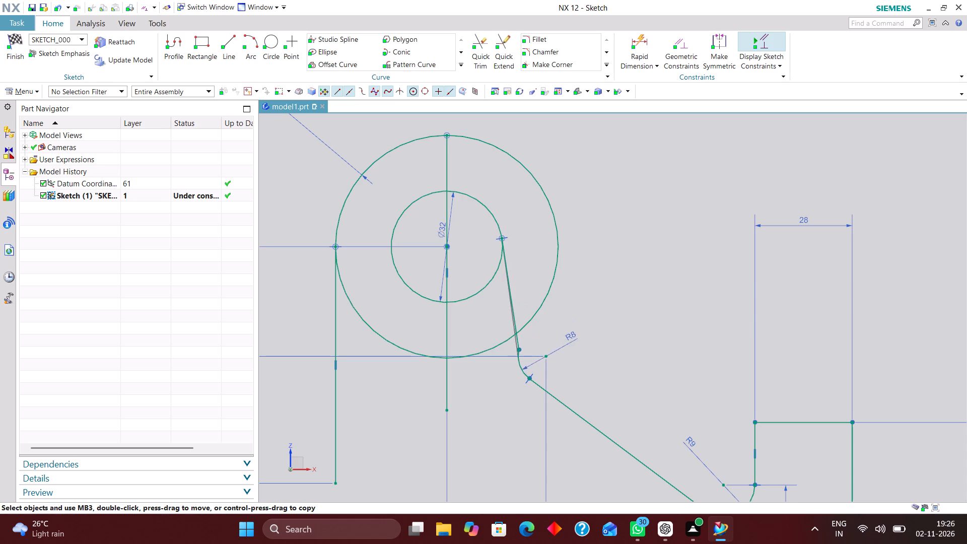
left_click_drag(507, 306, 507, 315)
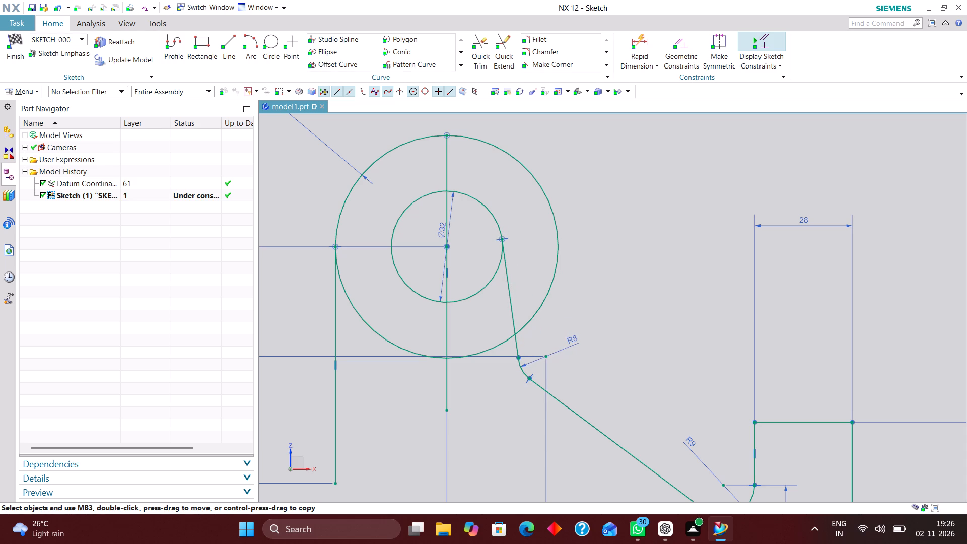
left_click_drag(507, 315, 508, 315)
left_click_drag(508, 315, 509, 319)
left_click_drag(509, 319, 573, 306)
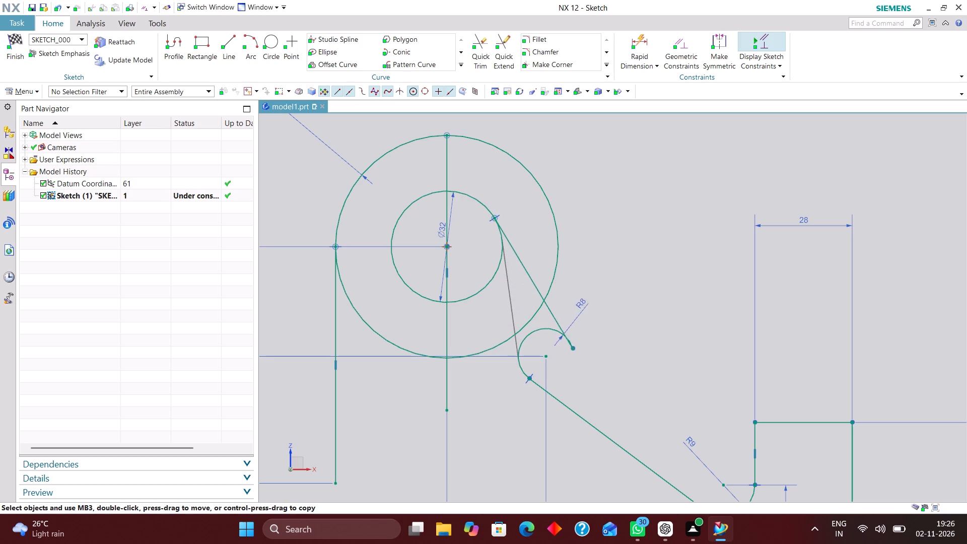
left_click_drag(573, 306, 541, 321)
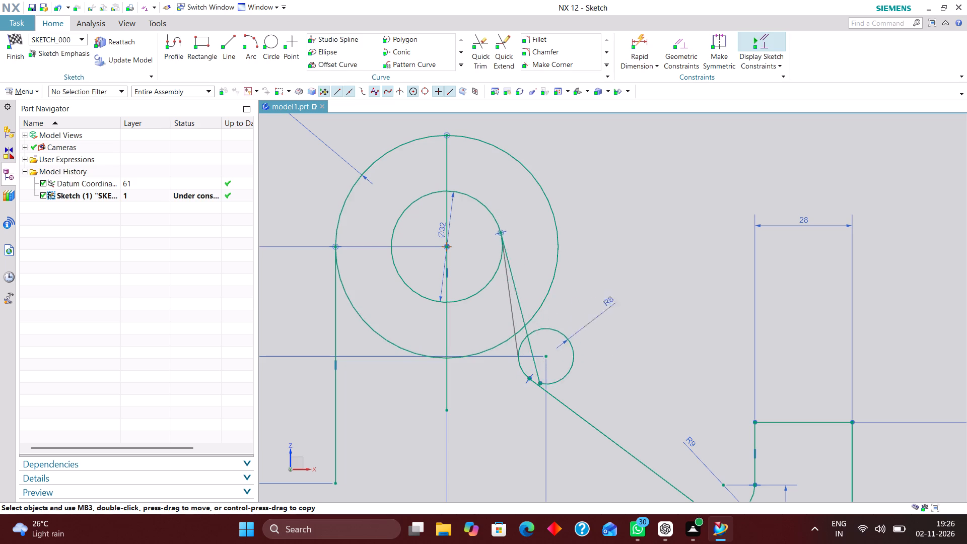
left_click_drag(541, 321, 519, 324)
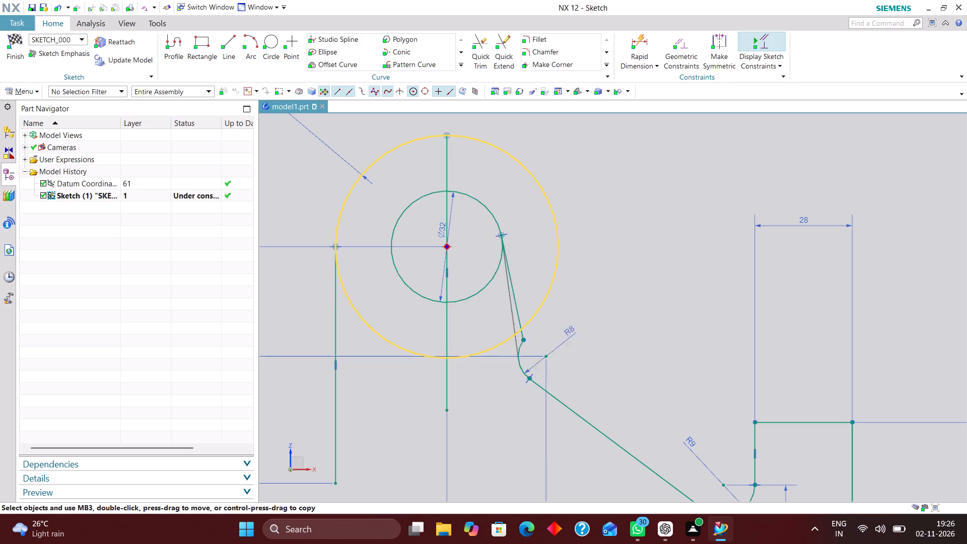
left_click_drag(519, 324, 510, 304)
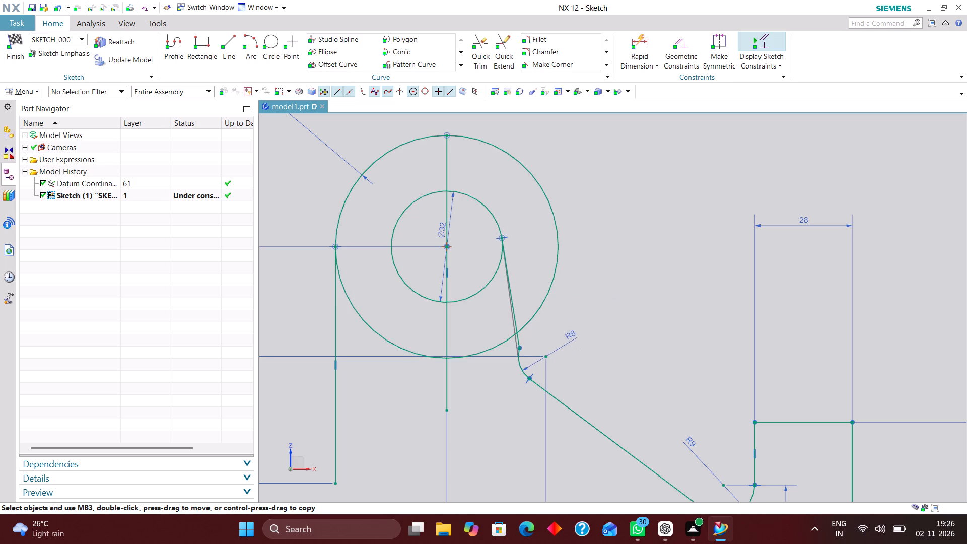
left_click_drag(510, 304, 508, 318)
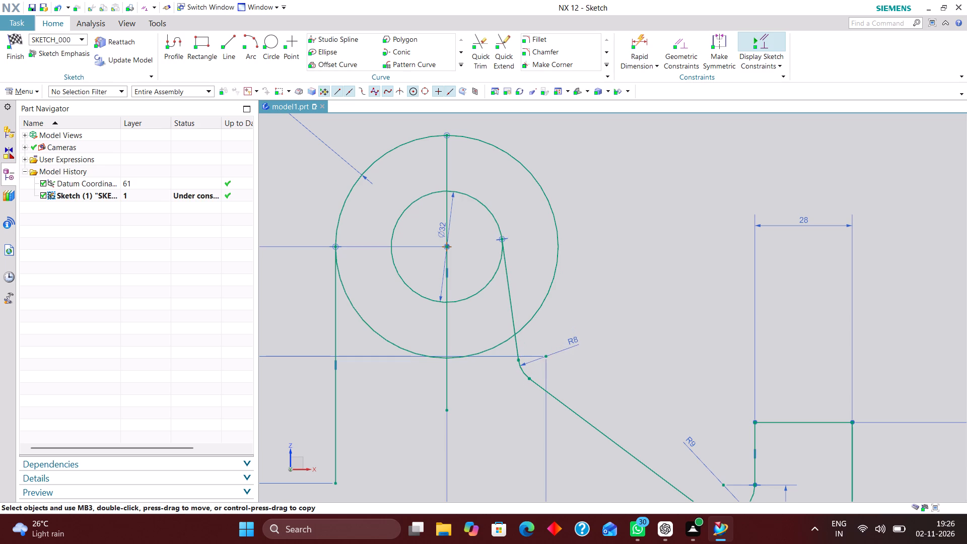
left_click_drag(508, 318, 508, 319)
Draw a line from the base line's left endpoint to the lower end of the 68 mm left vertical line.
scroll(585, 353, "down", 2)
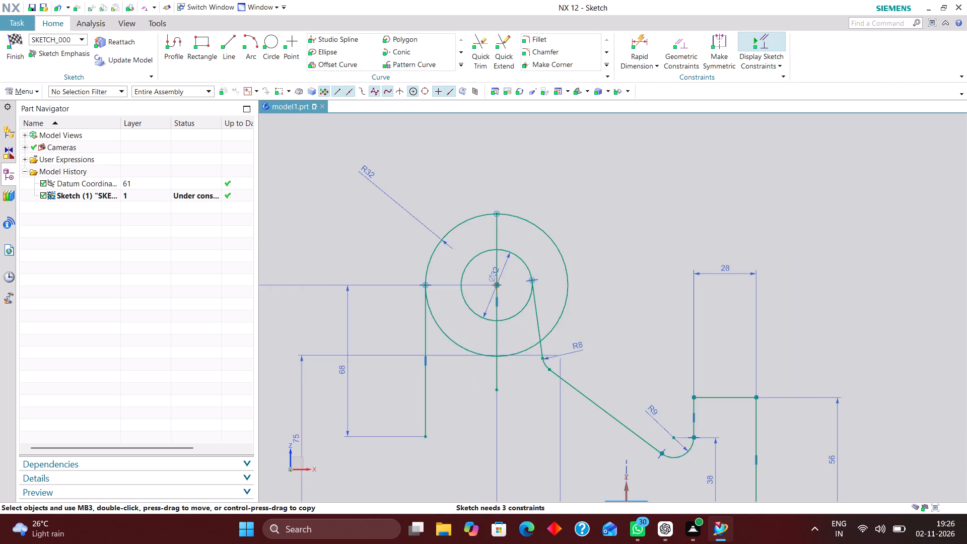
scroll(573, 317, "down", 3)
scroll(583, 357, "up", 5)
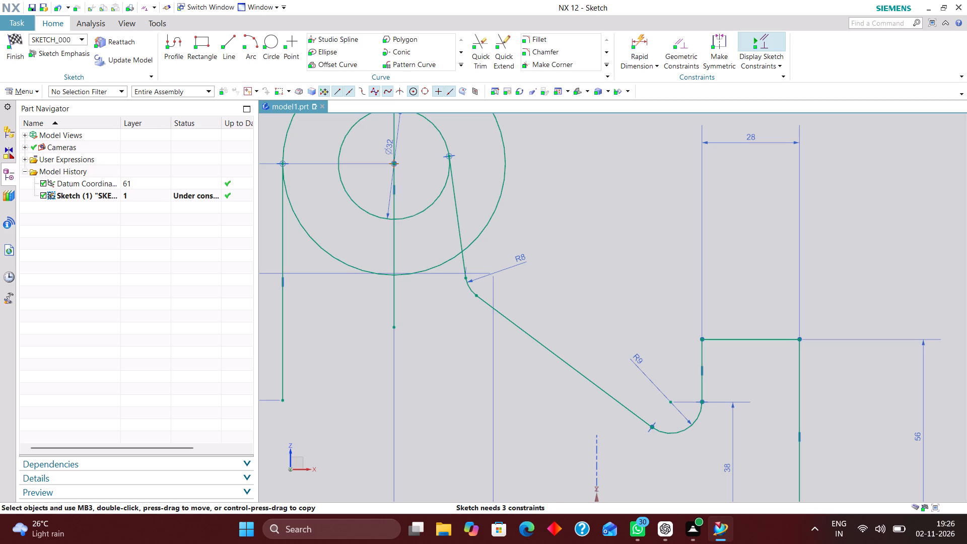
scroll(615, 353, "down", 4)
scroll(593, 374, "up", 2)
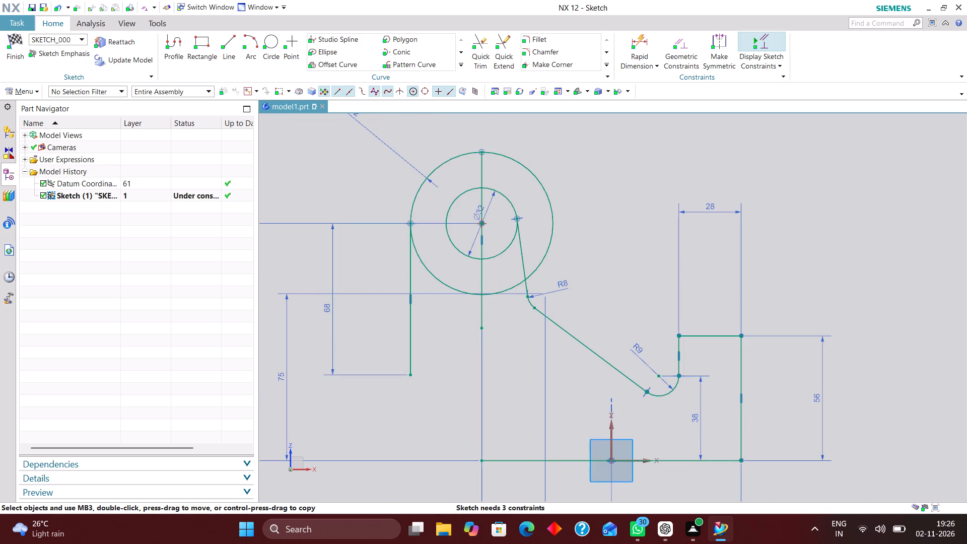
right_click_drag(656, 207, 621, 325)
right_click_drag(625, 237, 580, 392)
right_click_drag(625, 232, 529, 323)
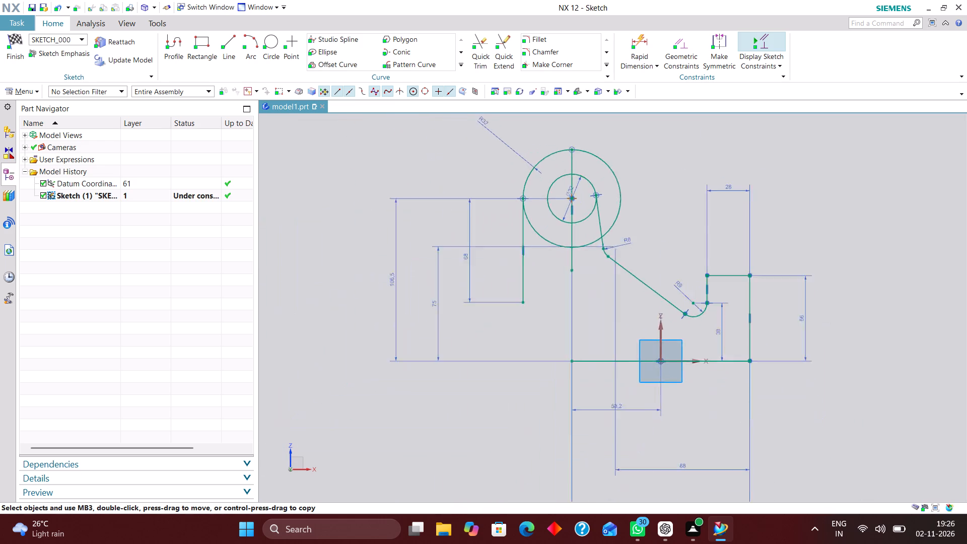
scroll(560, 285, "up", 3)
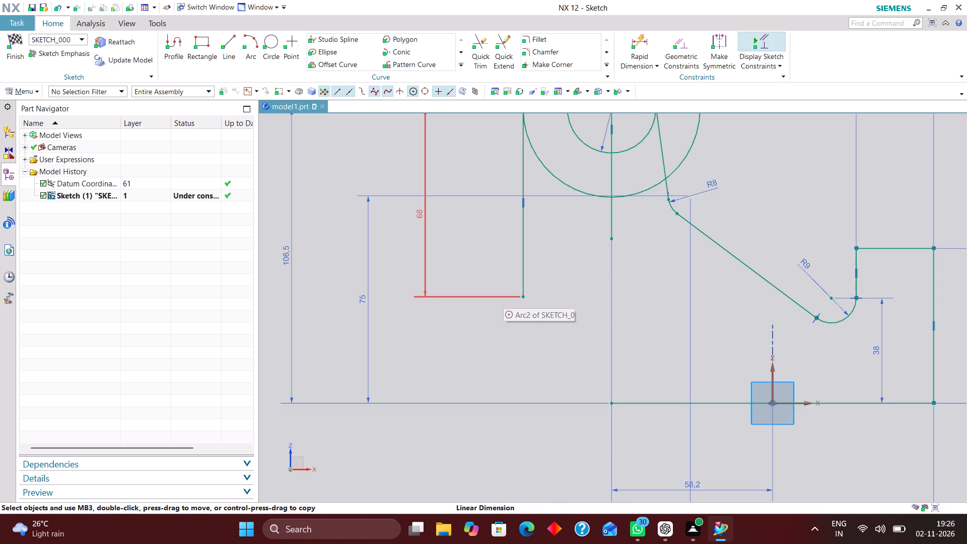
left_click(226, 40)
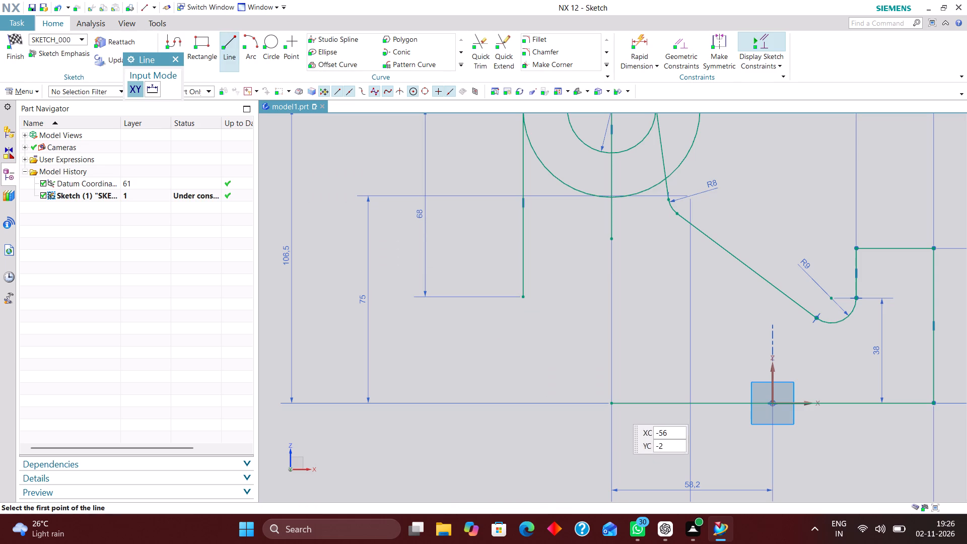
left_click(609, 405)
left_click(523, 299)
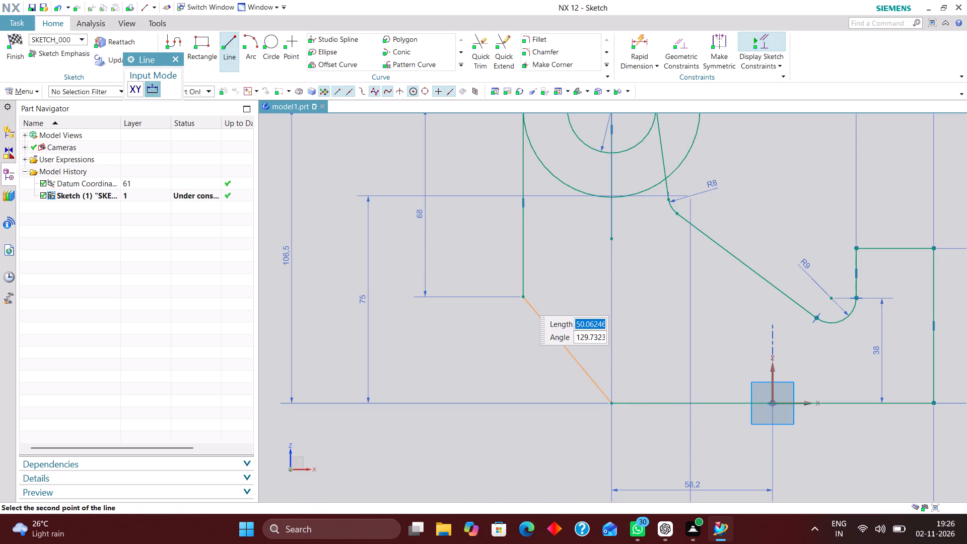
left_click(178, 59)
Reposition the slanted line between the Ø32 circle and the R8 arc so it flows smoothly into the arc's upper end.
scroll(489, 421, "down", 4)
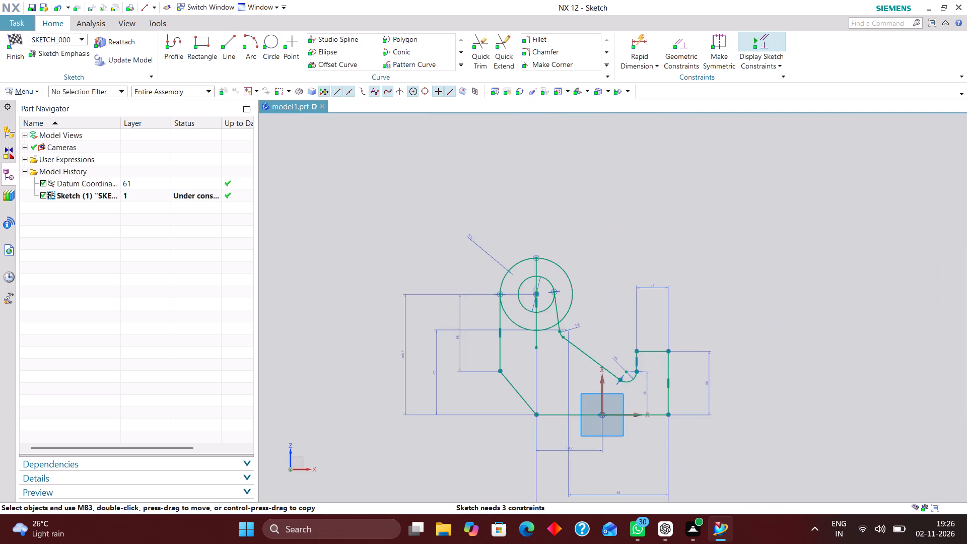
scroll(592, 348, "up", 2)
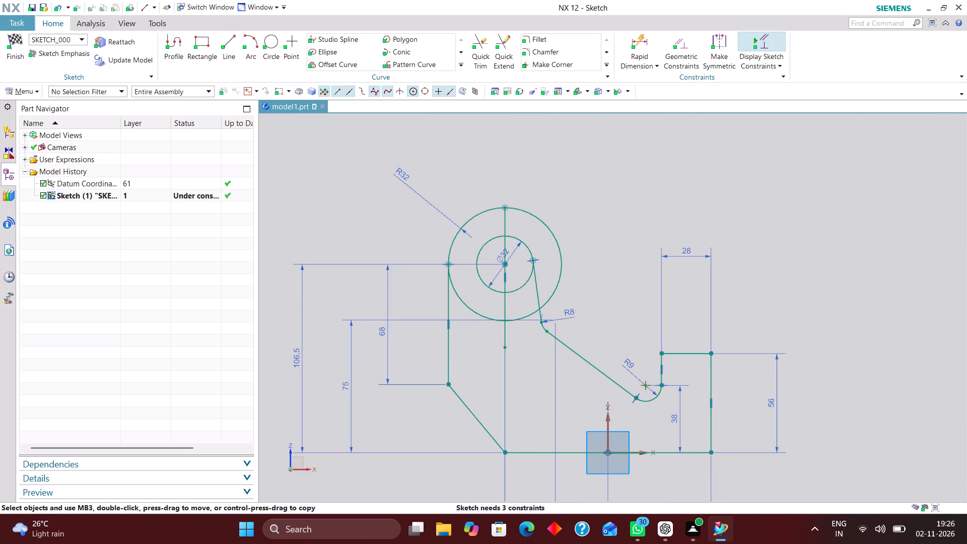
scroll(539, 265, "up", 4)
left_click_drag(529, 309, 547, 258)
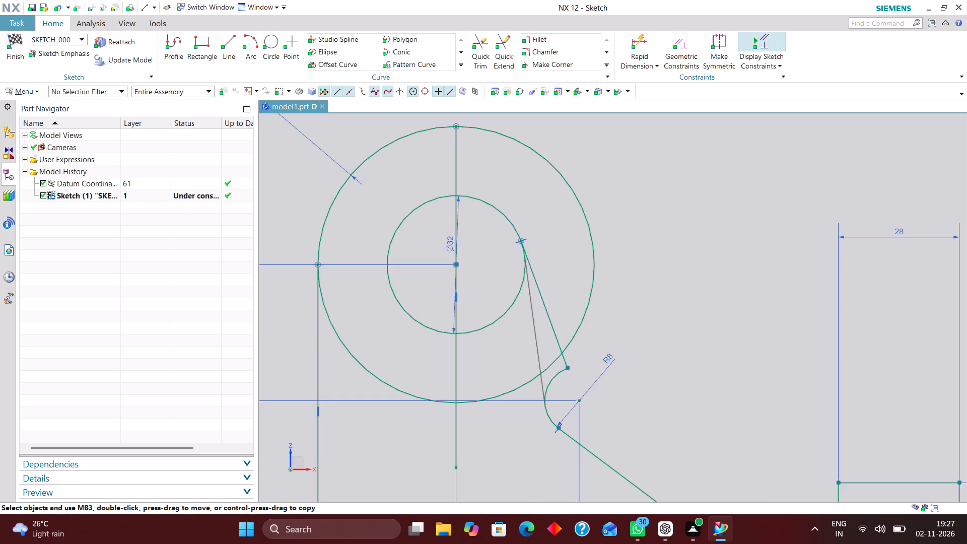
left_click_drag(547, 258, 513, 303)
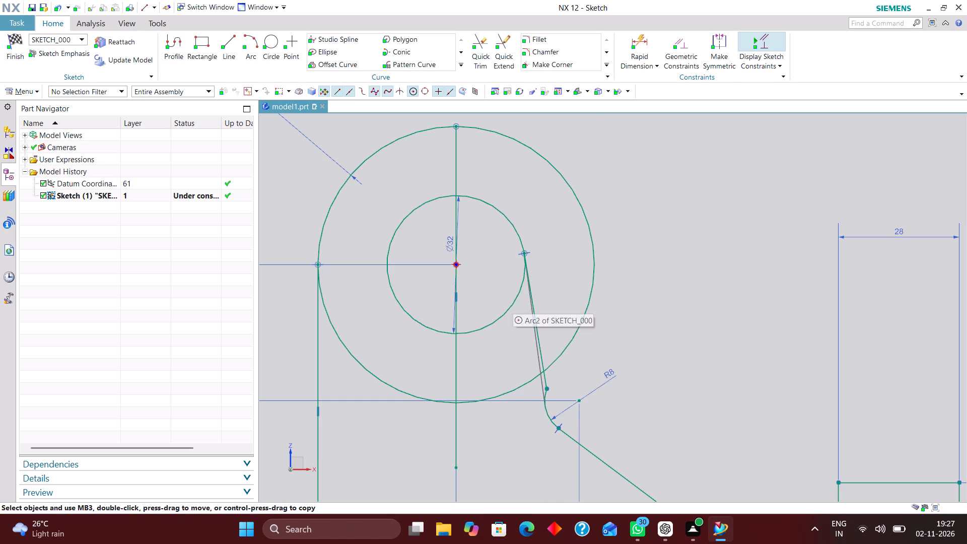
left_click_drag(513, 303, 512, 314)
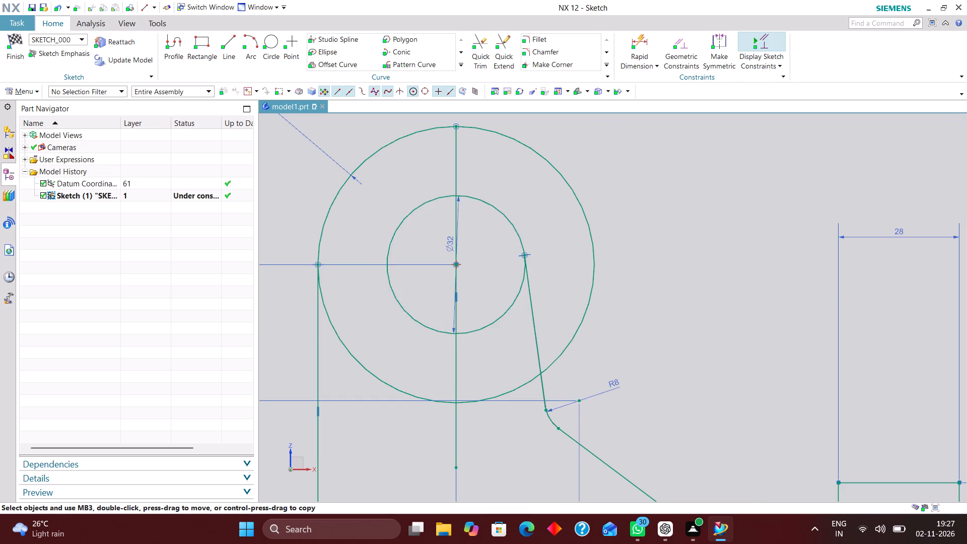
left_click_drag(512, 314, 513, 312)
scroll(564, 401, "up", 6)
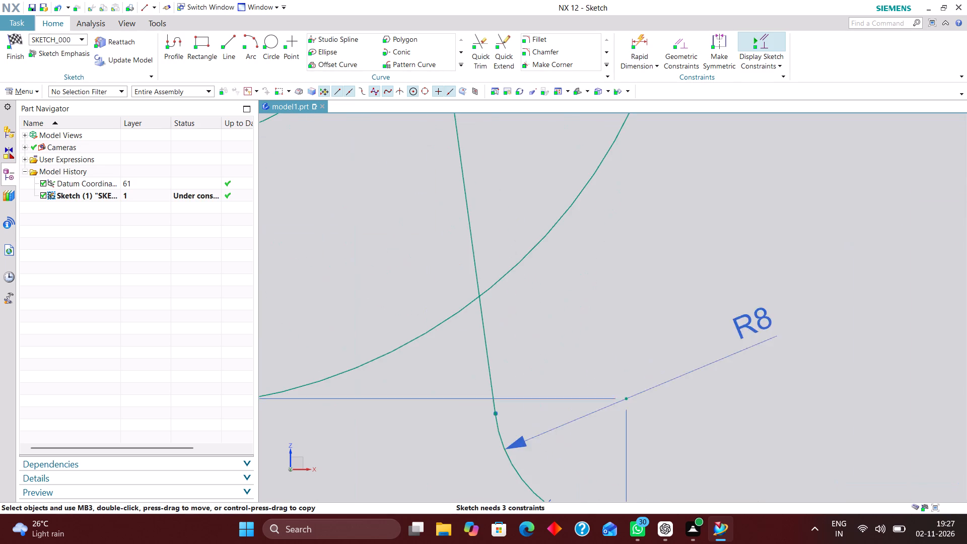
Trim the R32 outer circle down to its upper-left quarter arc between the vertical centre line and the 68 mm vertical line.
scroll(578, 365, "down", 5)
left_click_drag(518, 382, 517, 455)
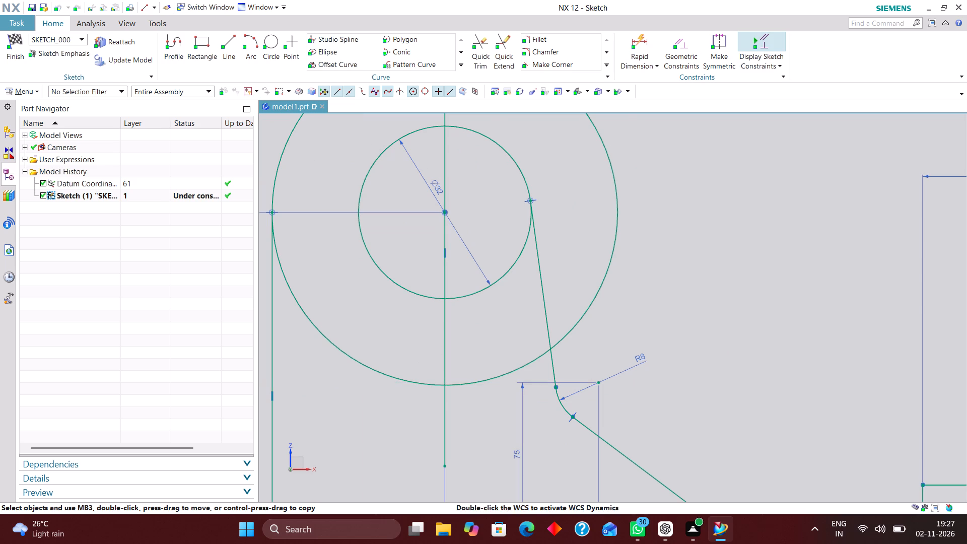
scroll(533, 366, "down", 3)
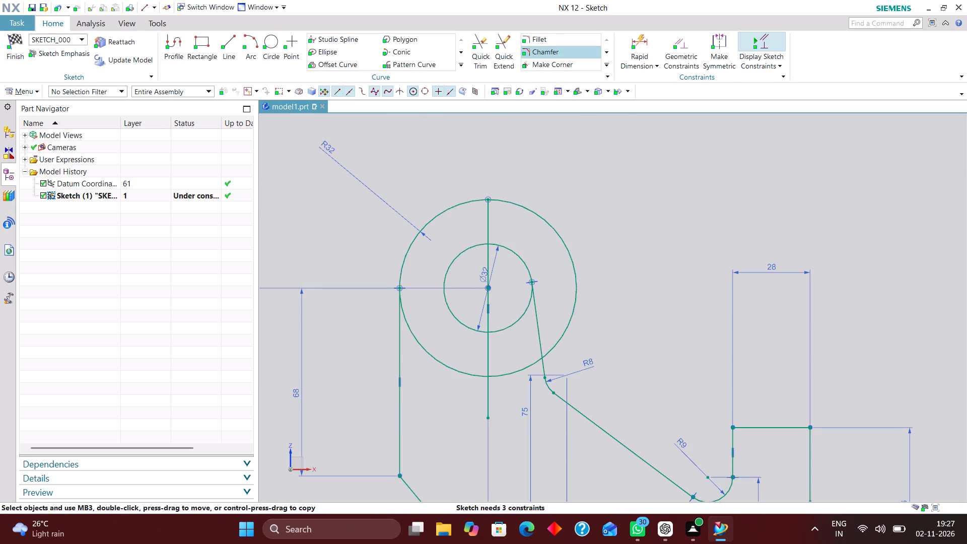
left_click(479, 44)
scroll(517, 225, "up", 3)
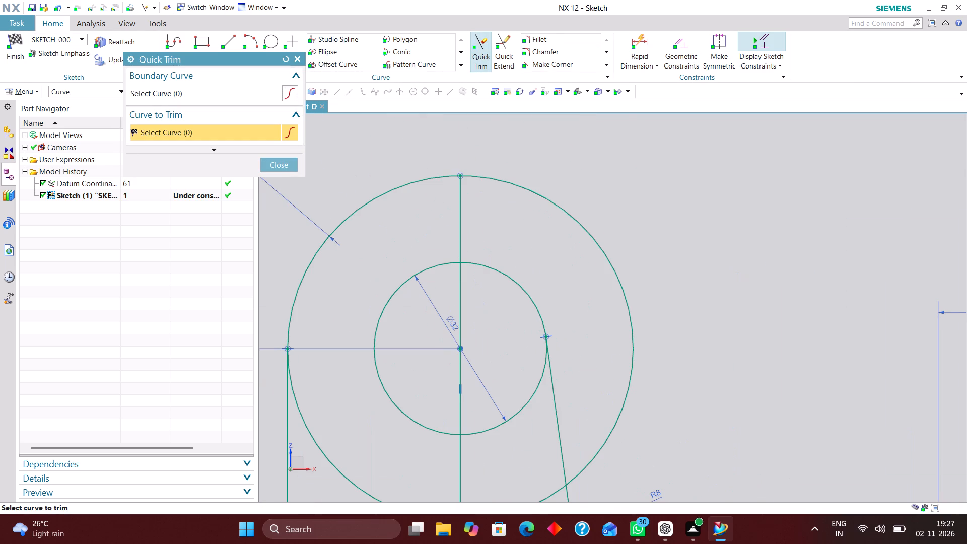
left_click(515, 187)
scroll(545, 226, "down", 2)
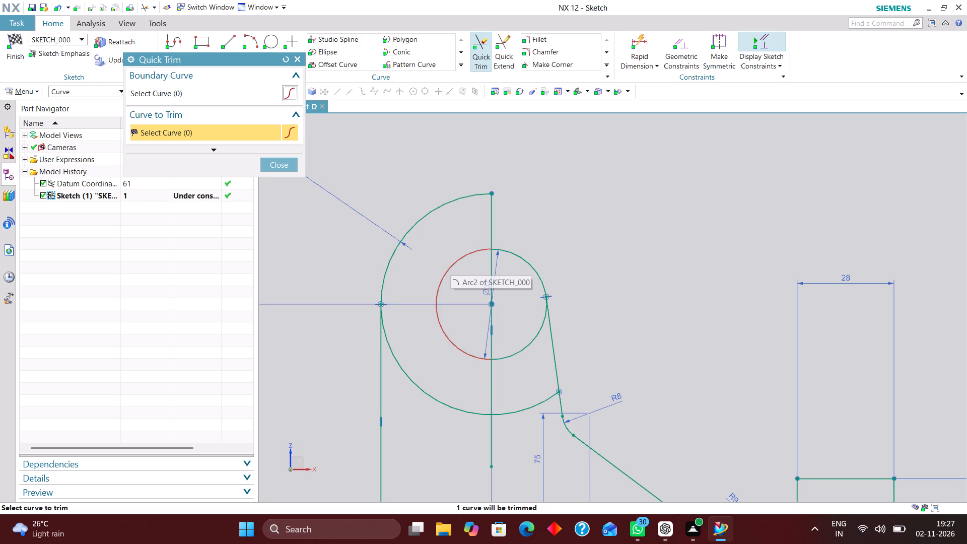
left_click(518, 412)
left_click(435, 399)
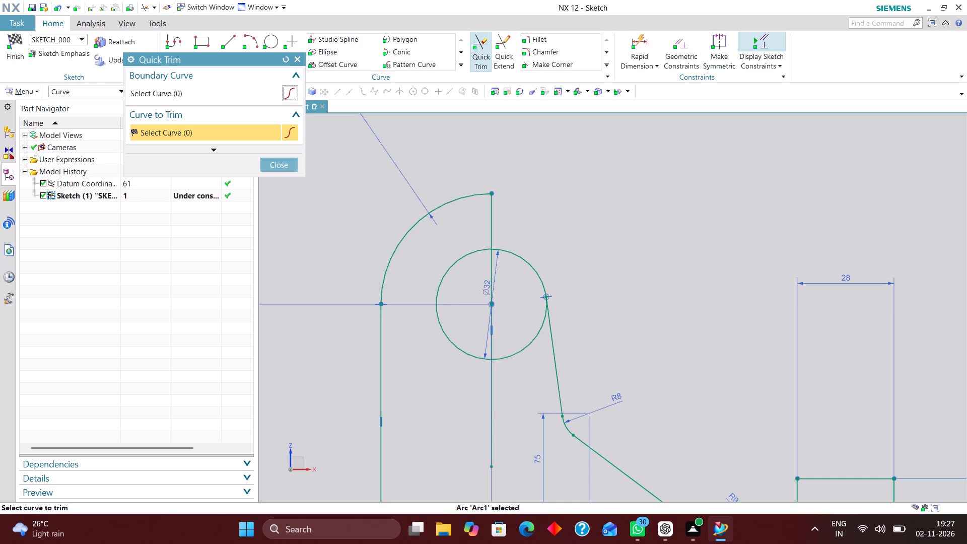
Trim the Ø32 inner circle down to the arc between the vertical centre line and the slanted line.
left_click(457, 261)
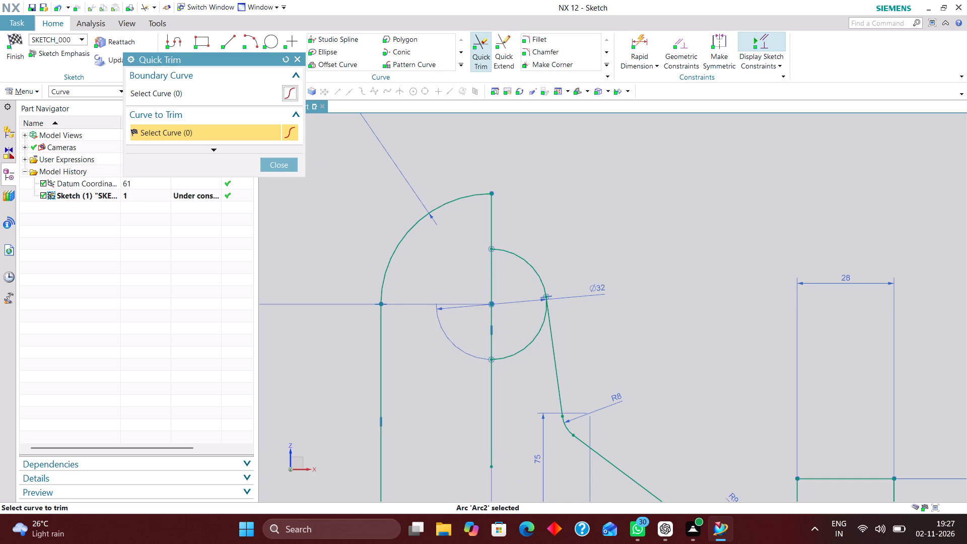
left_click(518, 352)
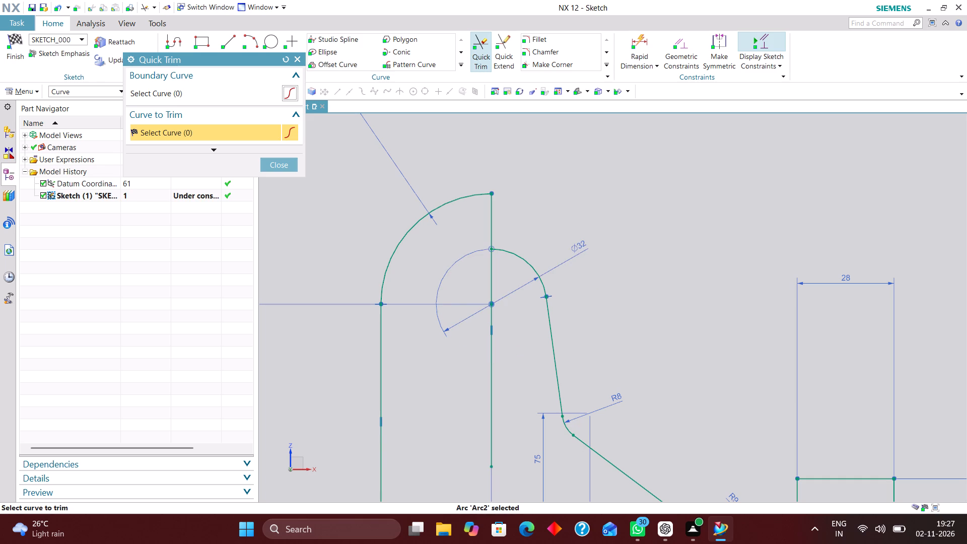
left_click(296, 169)
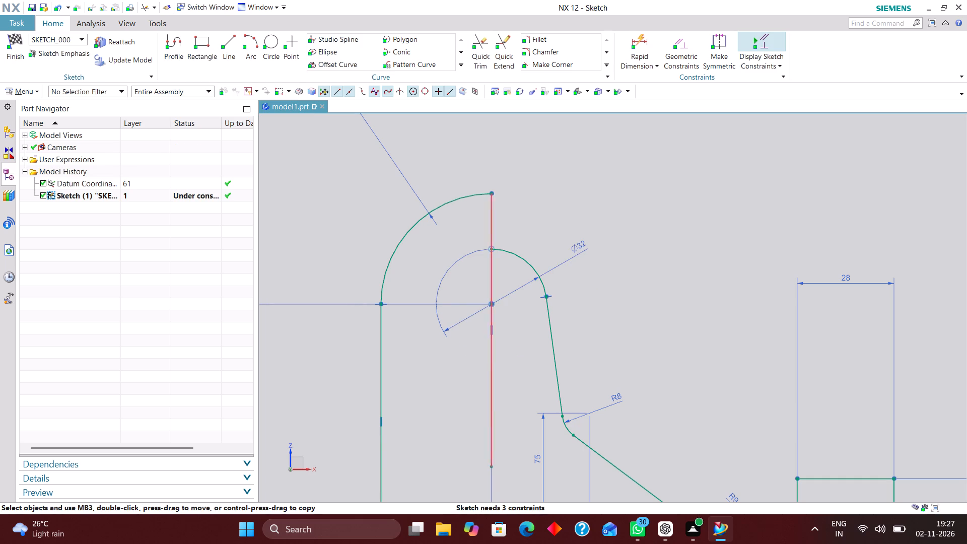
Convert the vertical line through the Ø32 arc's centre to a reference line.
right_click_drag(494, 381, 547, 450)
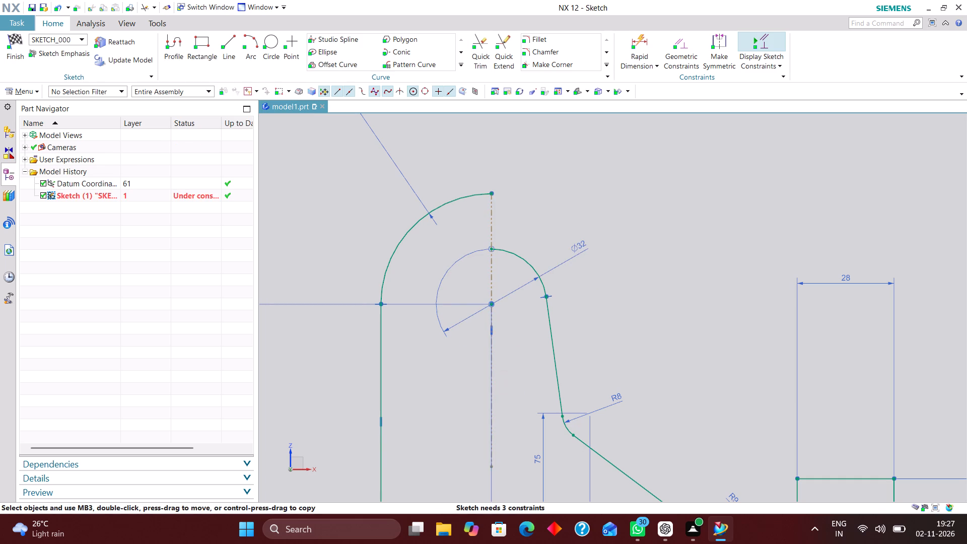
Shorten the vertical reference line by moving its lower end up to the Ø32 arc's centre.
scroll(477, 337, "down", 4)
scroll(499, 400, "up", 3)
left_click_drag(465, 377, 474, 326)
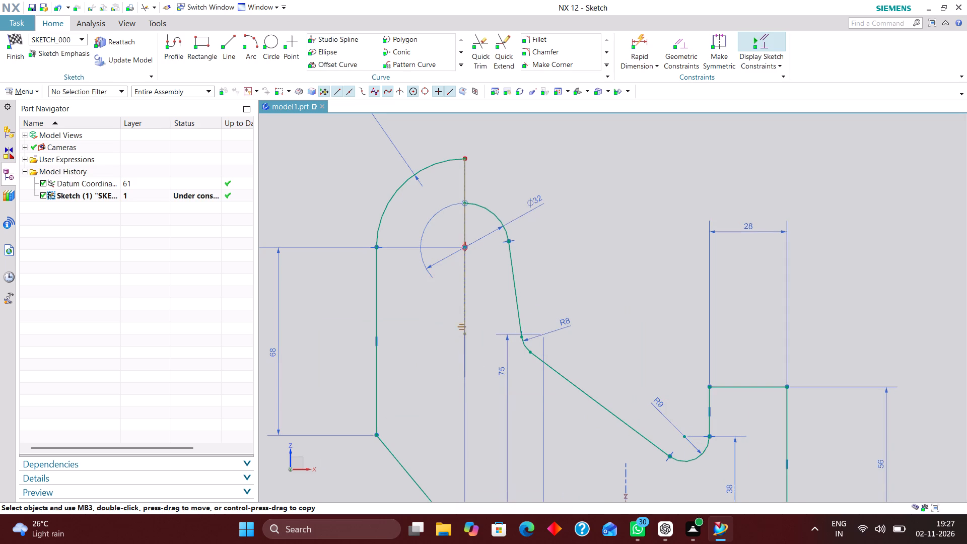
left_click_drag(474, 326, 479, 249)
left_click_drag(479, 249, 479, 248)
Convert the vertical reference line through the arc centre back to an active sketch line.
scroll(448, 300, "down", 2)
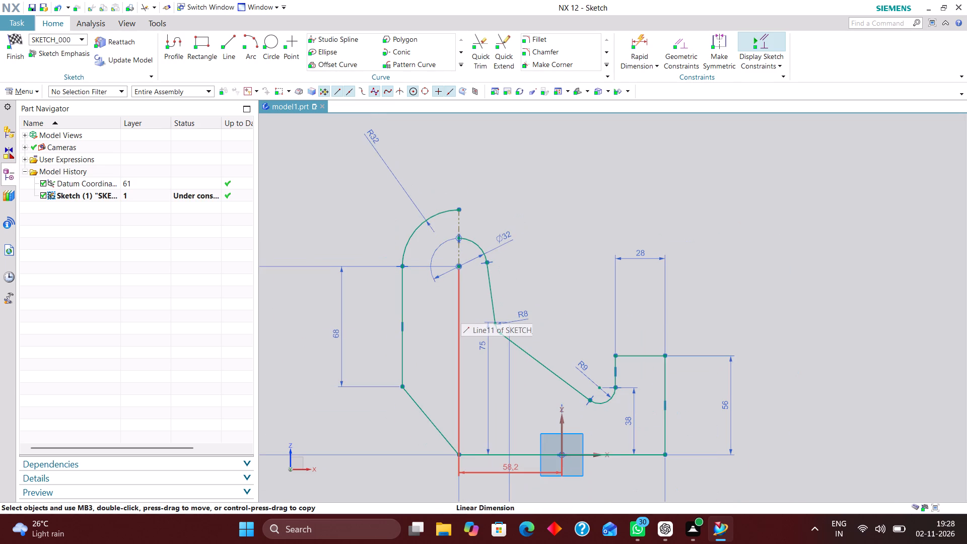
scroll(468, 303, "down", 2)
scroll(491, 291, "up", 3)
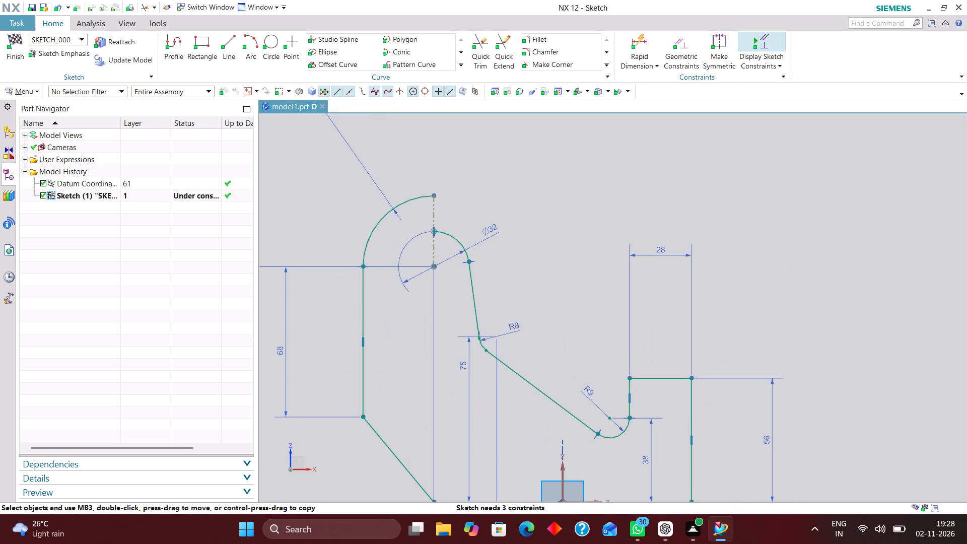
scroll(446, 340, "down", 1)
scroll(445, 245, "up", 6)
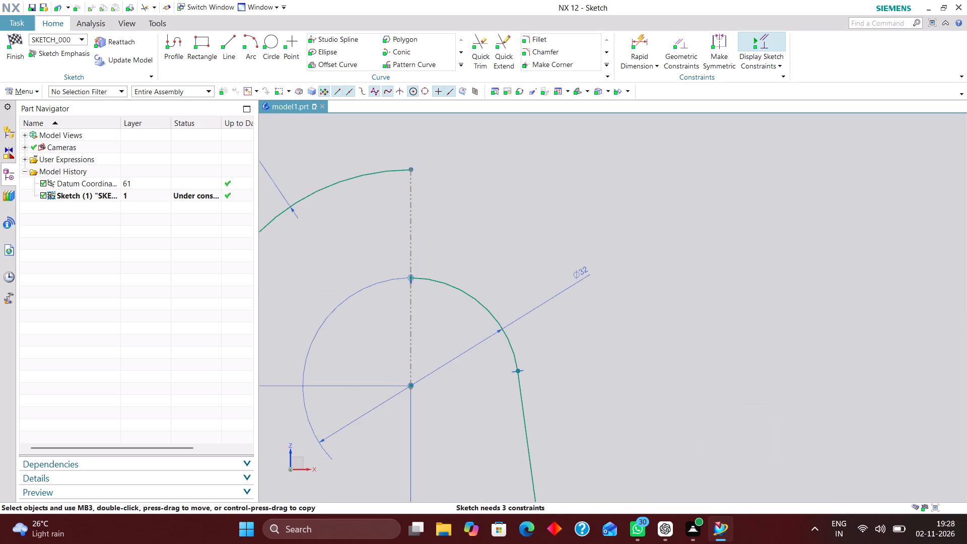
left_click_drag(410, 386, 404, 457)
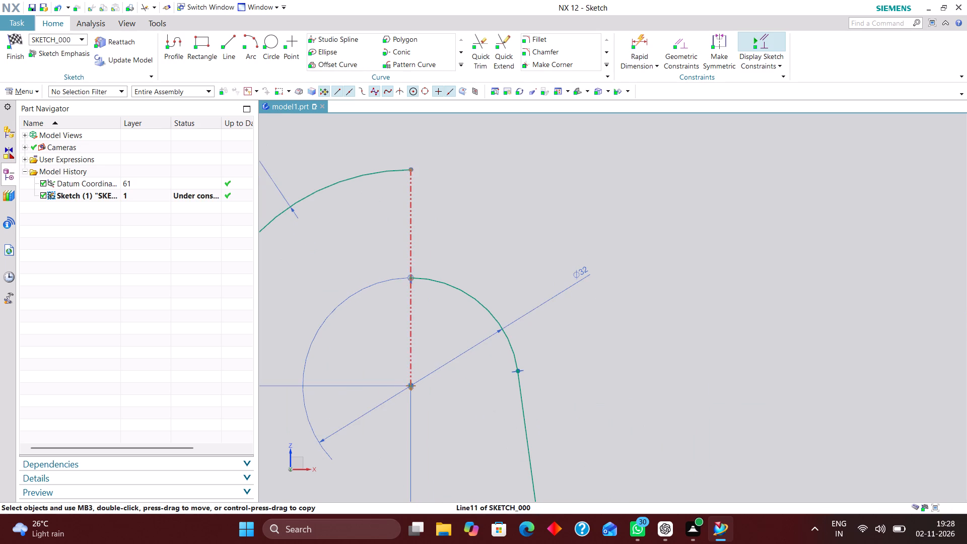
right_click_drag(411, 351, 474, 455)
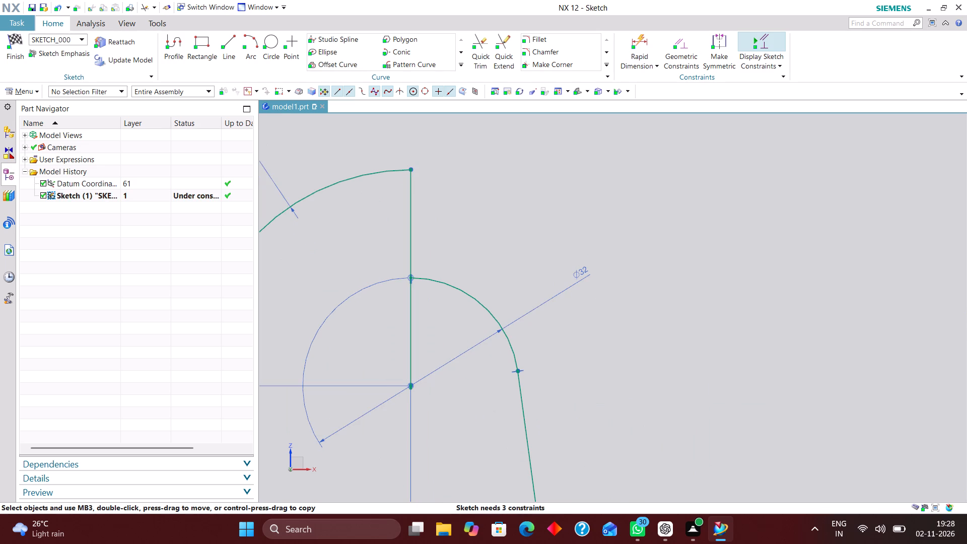
Trim away the part of the vertical line below the Ø32 arc, leaving only the segment joining it to the R32 arc.
left_click(475, 50)
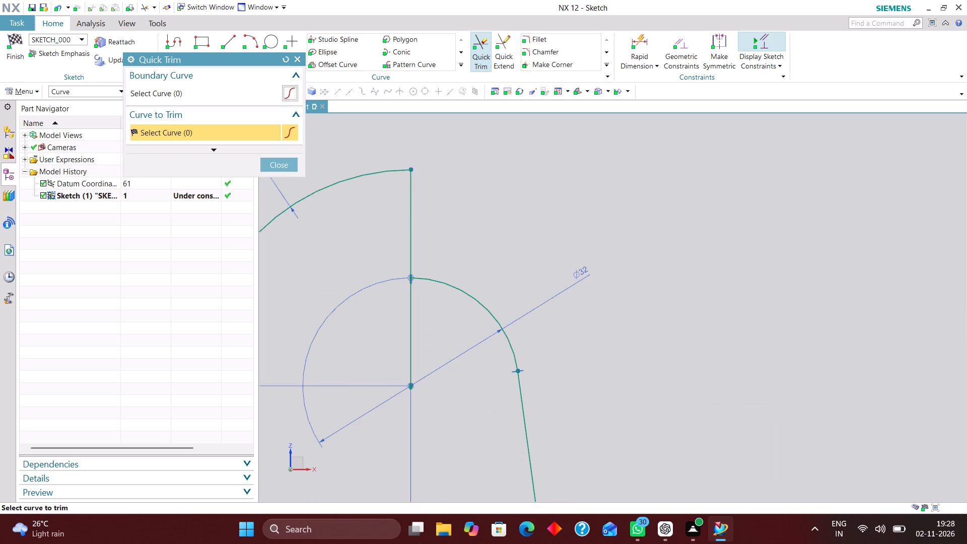
left_click(408, 343)
left_click(286, 168)
scroll(403, 246, "down", 5)
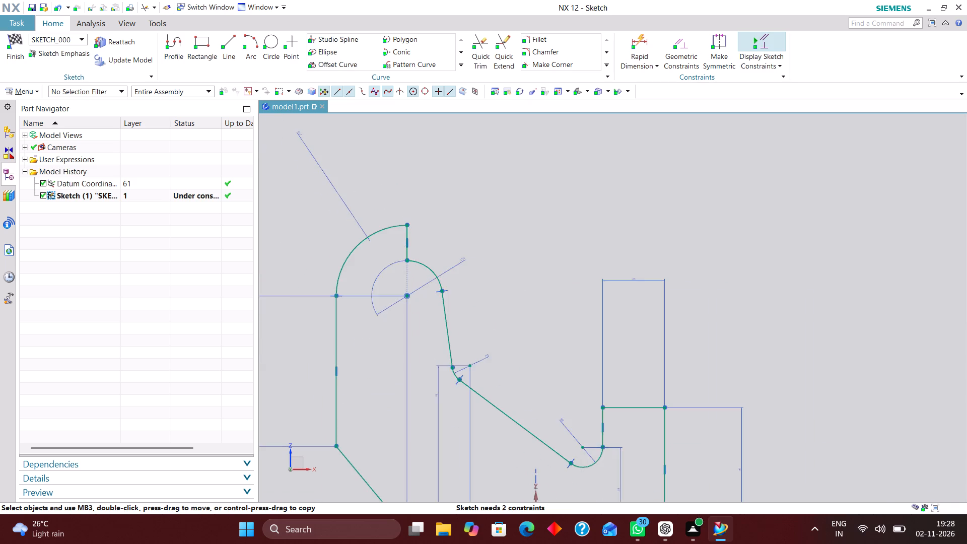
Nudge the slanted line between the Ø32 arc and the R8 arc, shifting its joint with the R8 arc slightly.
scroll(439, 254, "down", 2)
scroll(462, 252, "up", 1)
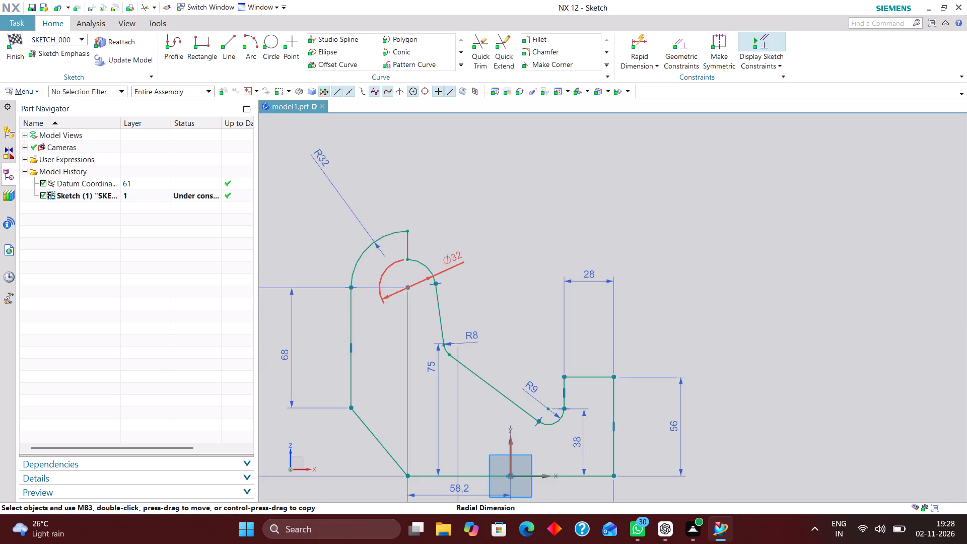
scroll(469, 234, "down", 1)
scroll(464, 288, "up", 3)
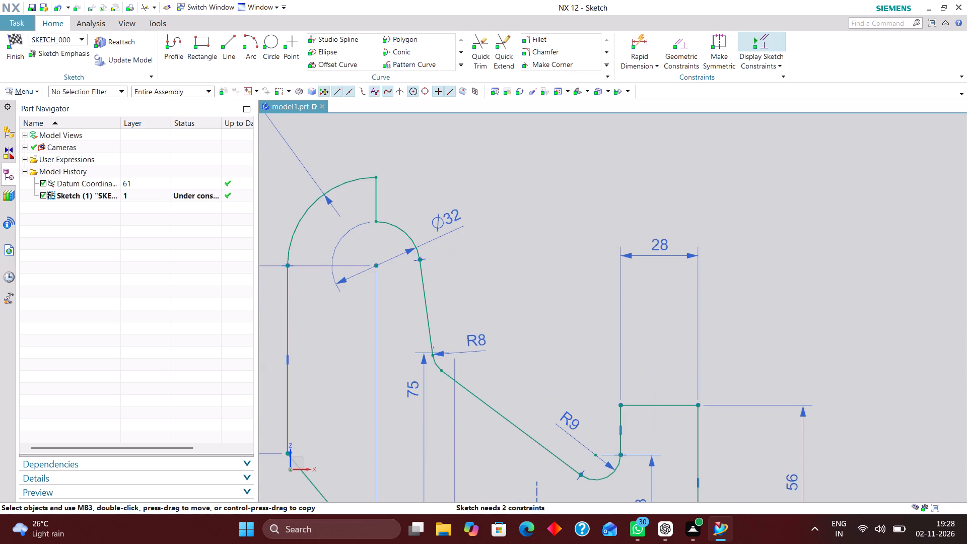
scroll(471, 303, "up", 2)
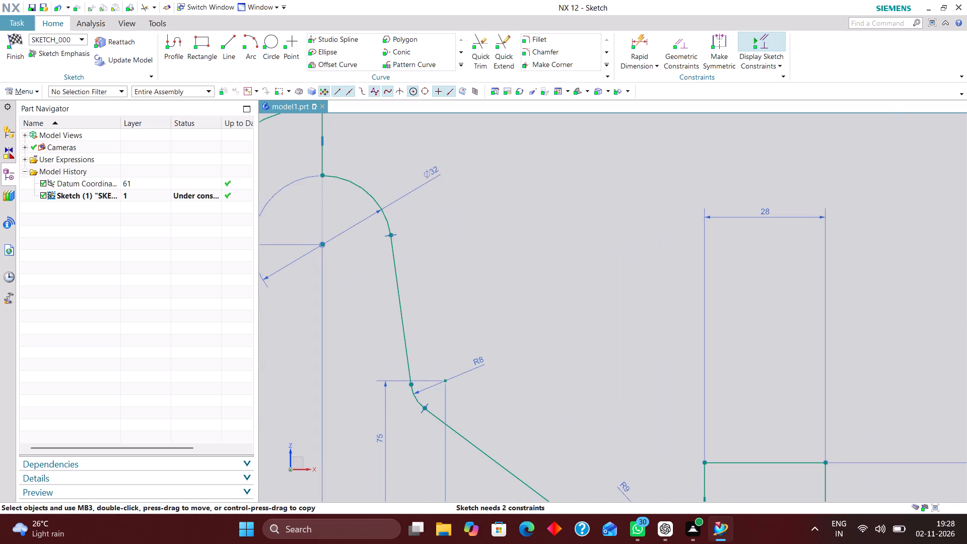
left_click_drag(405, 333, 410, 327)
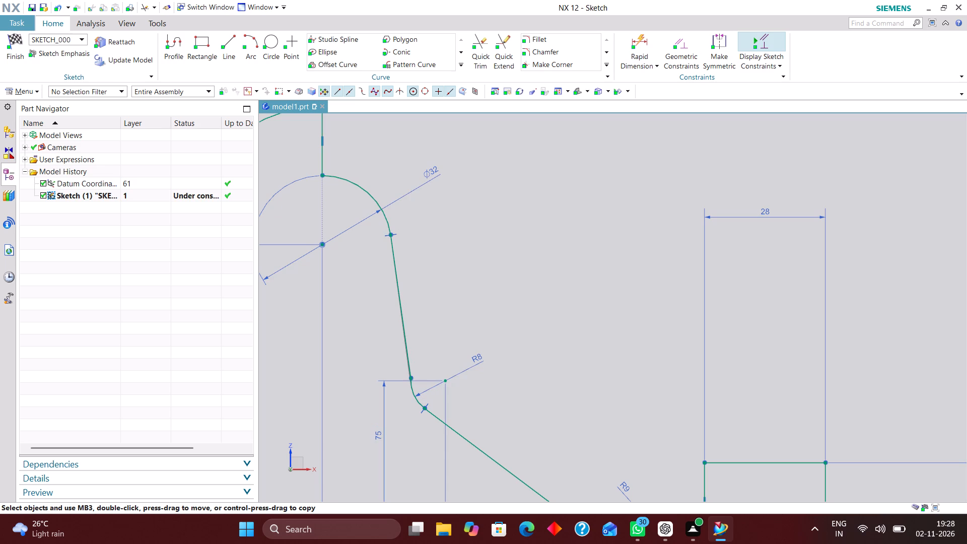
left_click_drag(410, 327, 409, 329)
Apply a Horizontal constraint to the 28 mm top edge and test its freedom to move.
scroll(476, 350, "down", 2)
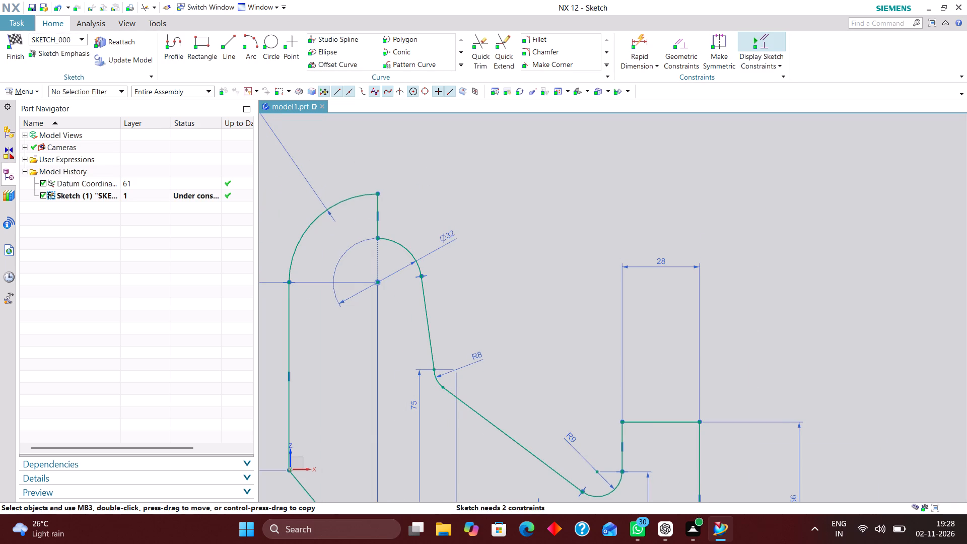
scroll(567, 341, "down", 3)
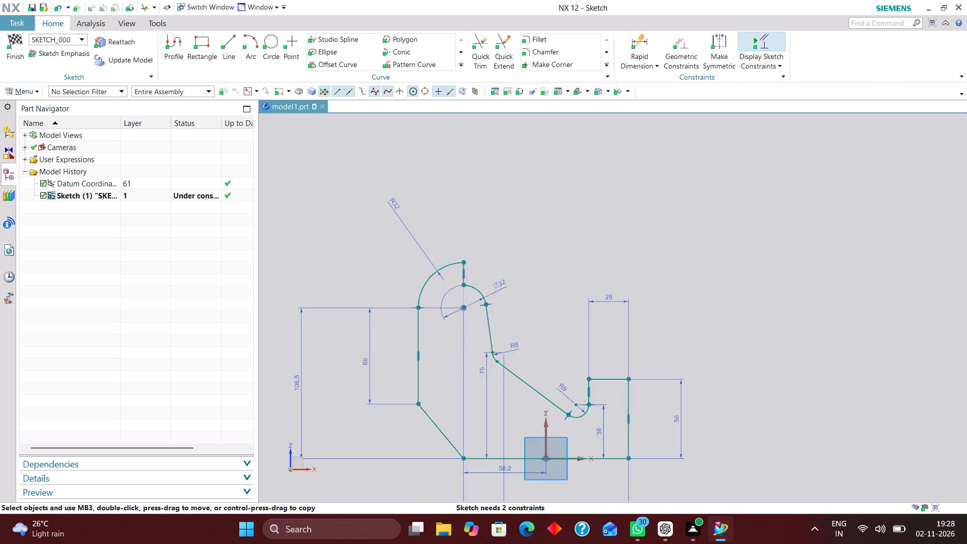
scroll(580, 392, "up", 2)
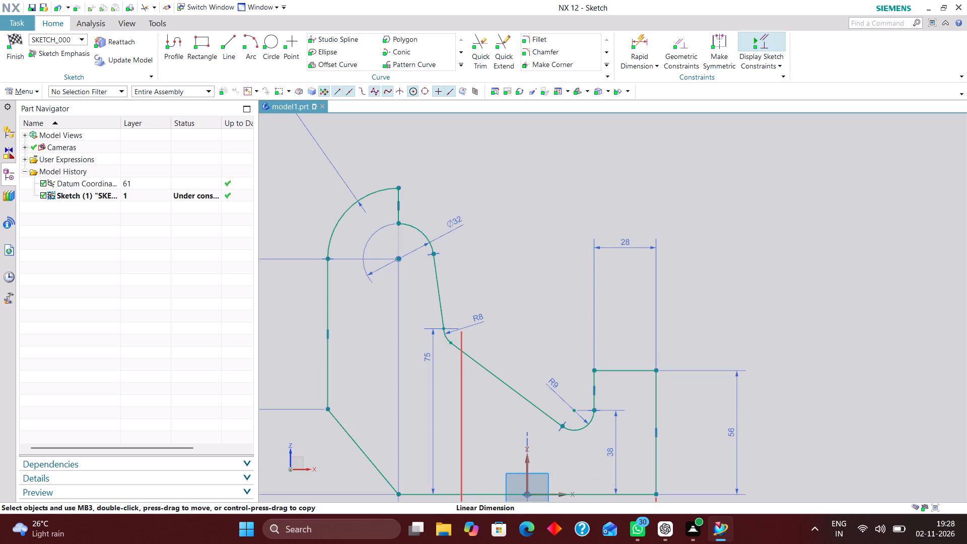
scroll(634, 369, "up", 2)
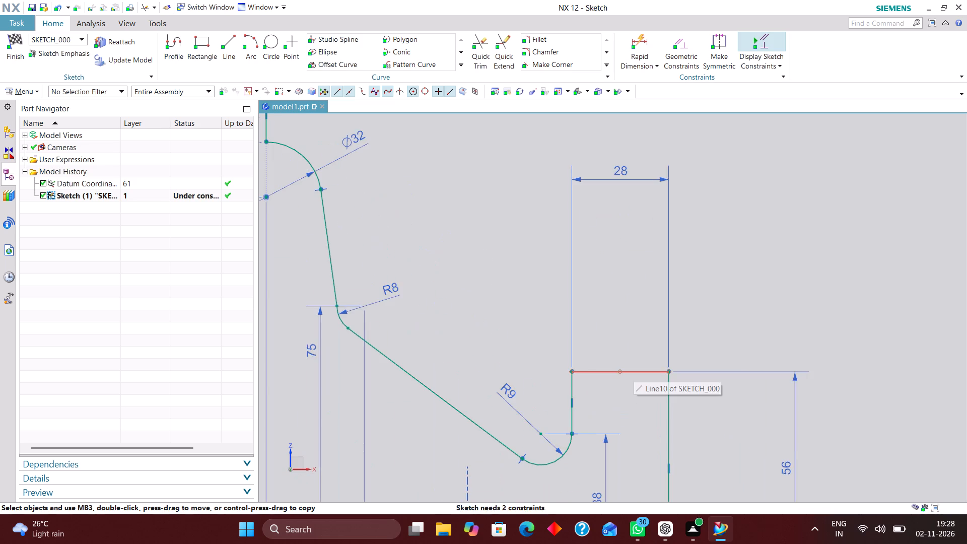
left_click(635, 370)
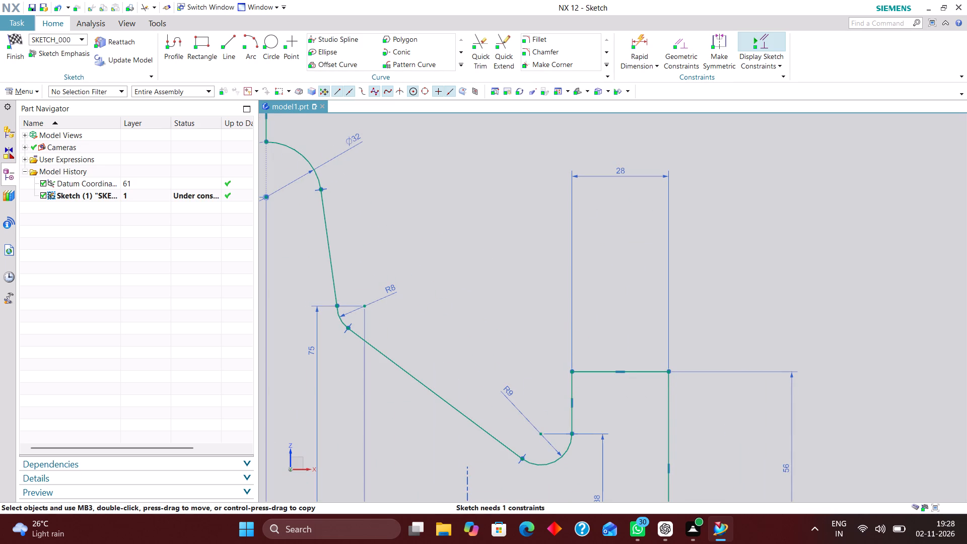
left_click_drag(645, 371, 645, 345)
Apply a Tangent constraint between the R8 arc and the slanted line.
scroll(593, 335, "down", 3)
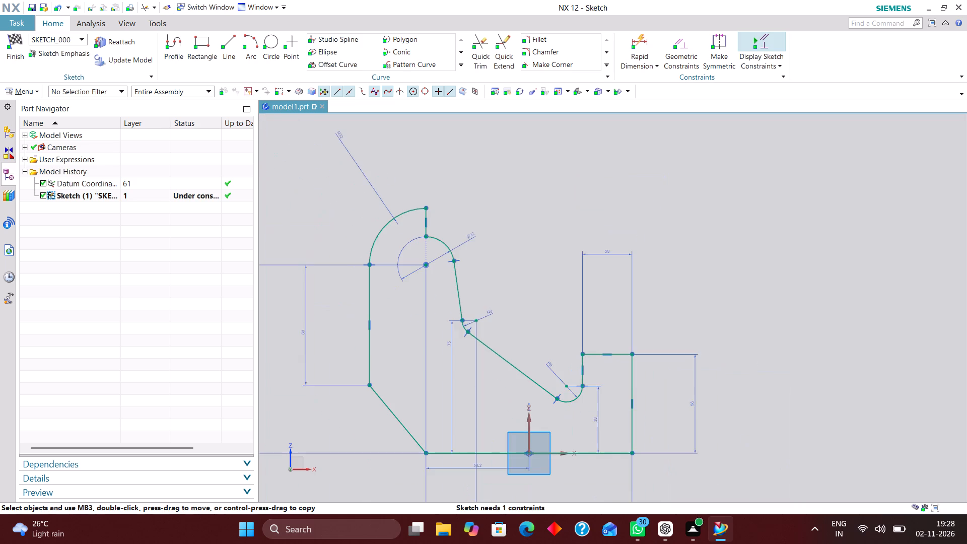
right_click_drag(842, 302, 746, 376)
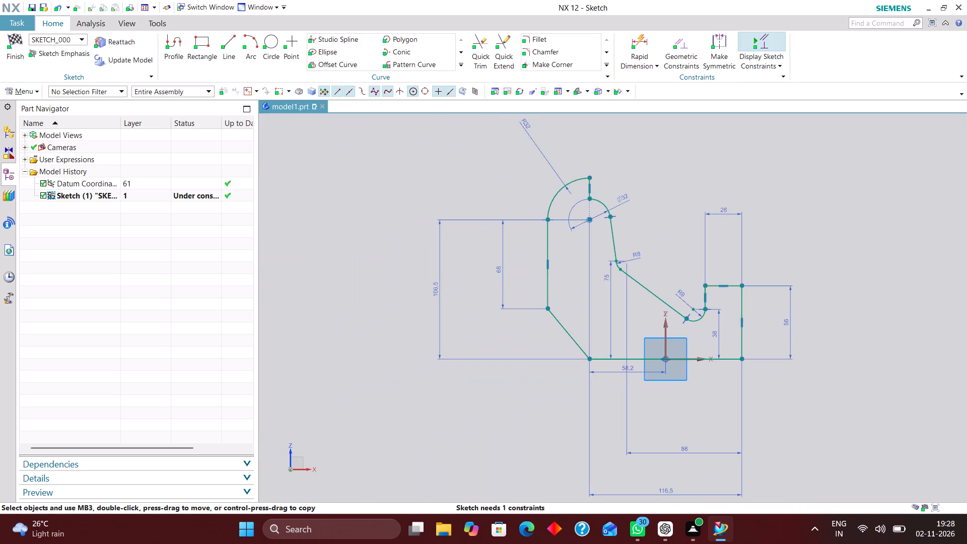
left_click(672, 44)
scroll(635, 174, "up", 4)
scroll(607, 277, "up", 3)
scroll(596, 386, "up", 1)
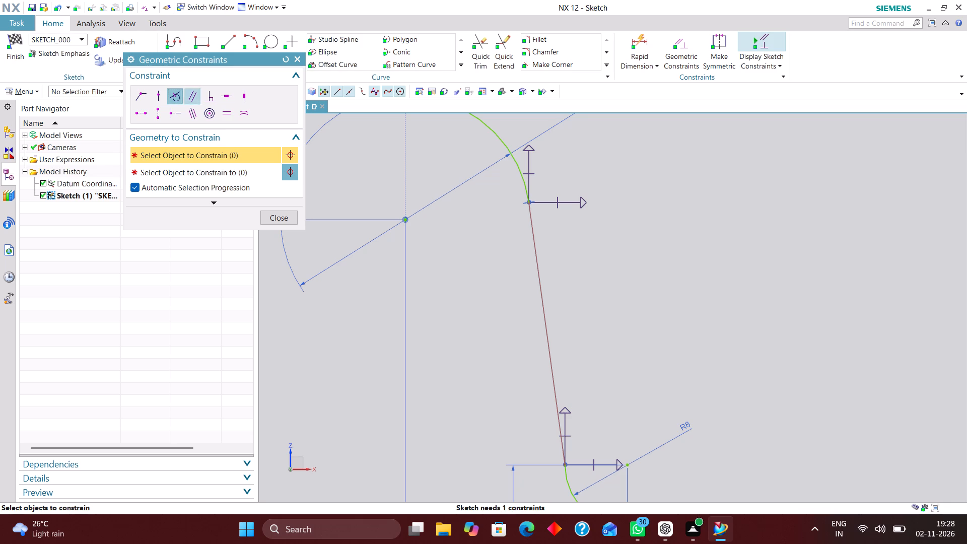
scroll(532, 304, "down", 2)
scroll(545, 398, "up", 3)
left_click(560, 445)
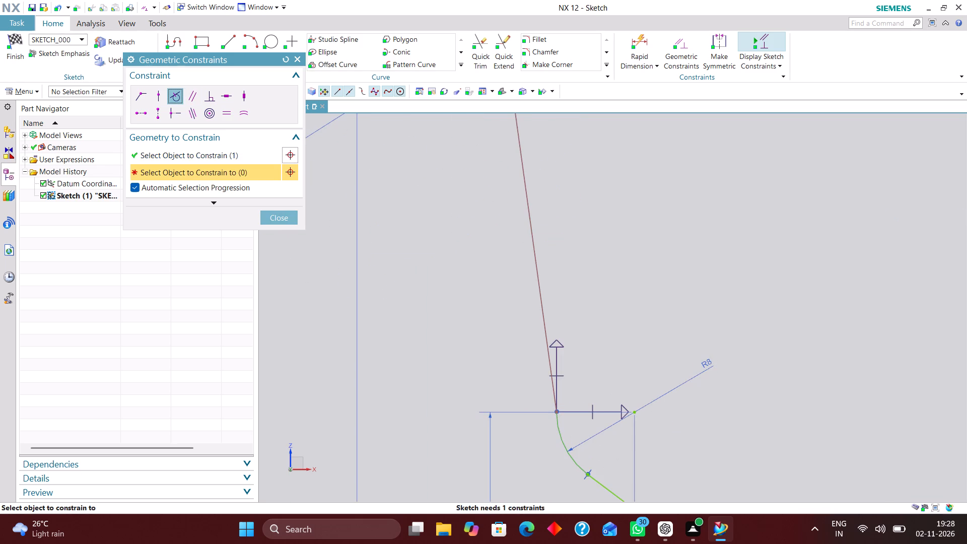
left_click(547, 335)
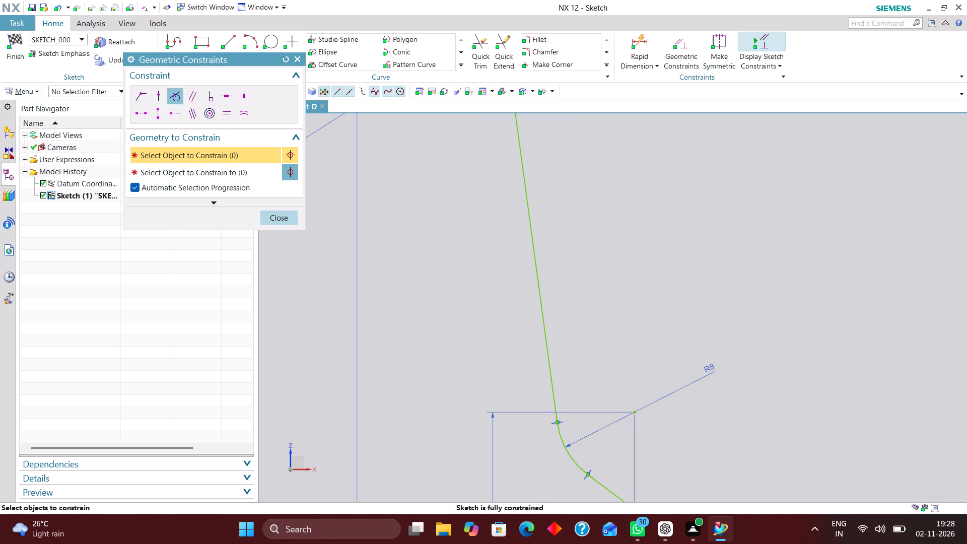
left_click(279, 215)
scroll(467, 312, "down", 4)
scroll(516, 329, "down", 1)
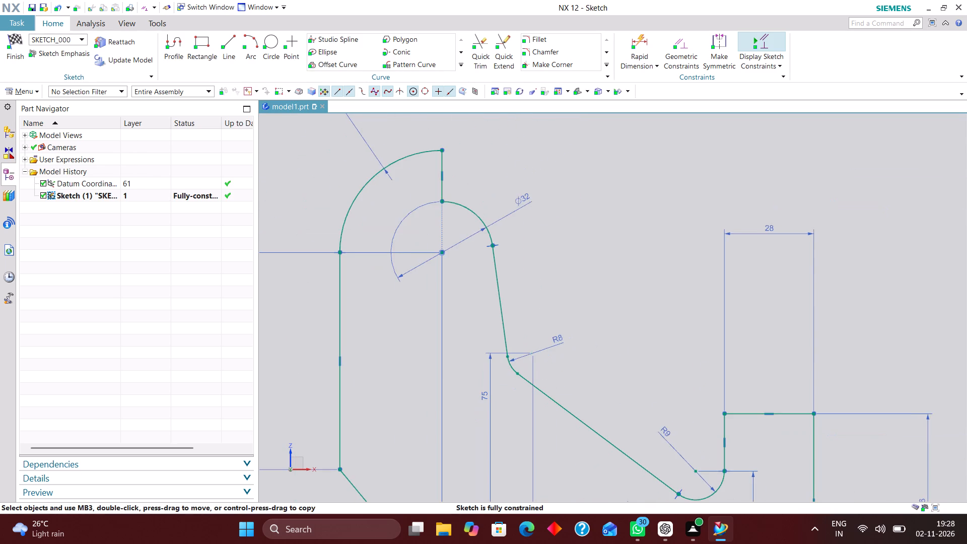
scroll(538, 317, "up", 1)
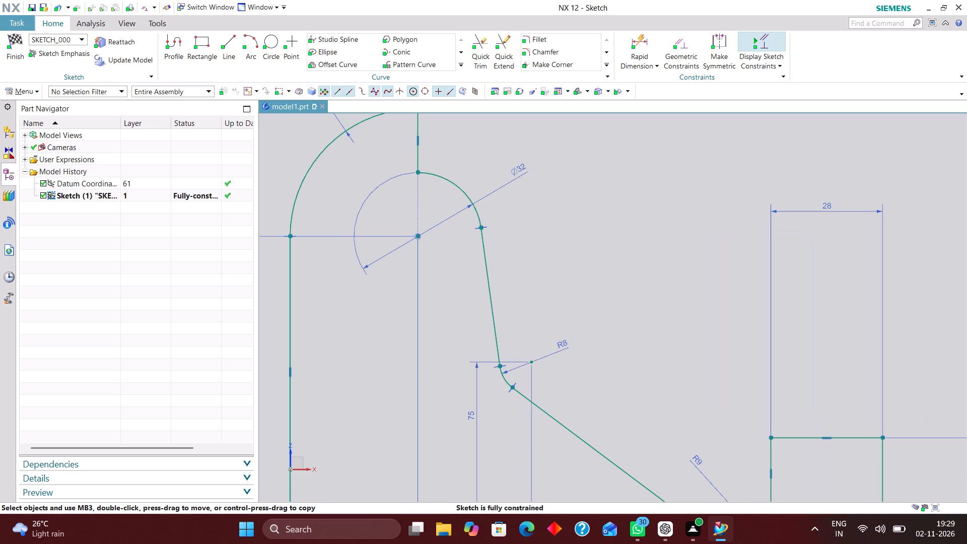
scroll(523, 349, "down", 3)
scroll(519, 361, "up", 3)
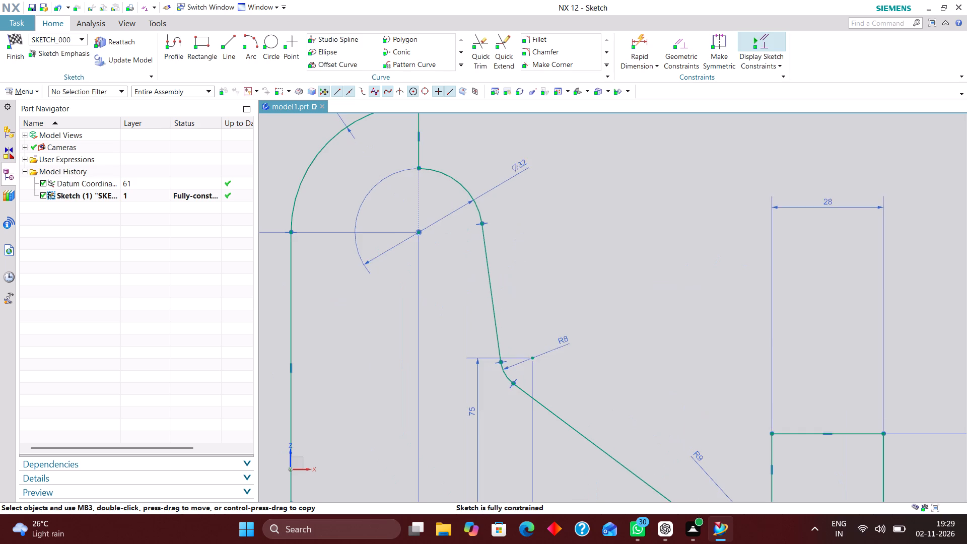
Finish the fully constrained profile sketch and return to modeling.
right_click_drag(613, 273, 582, 344)
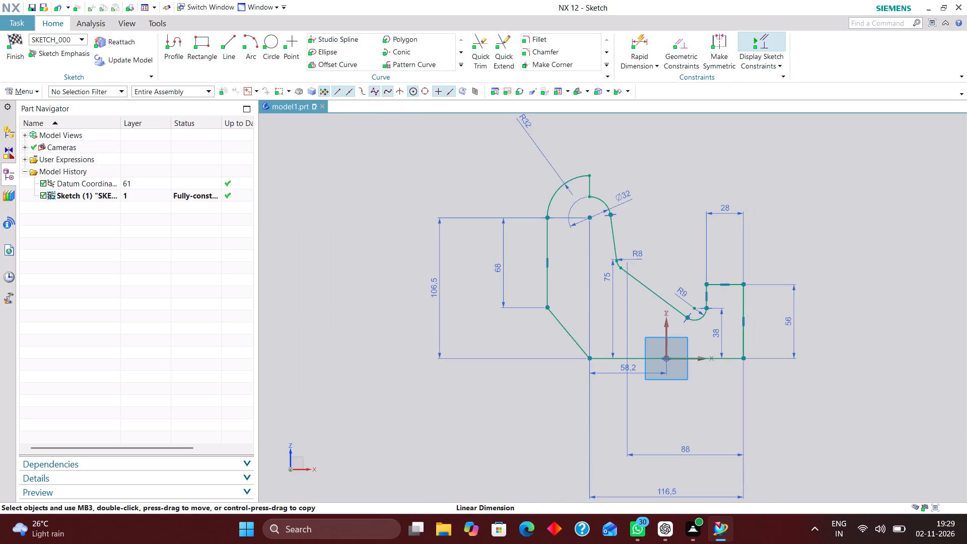
scroll(776, 217, "up", 5)
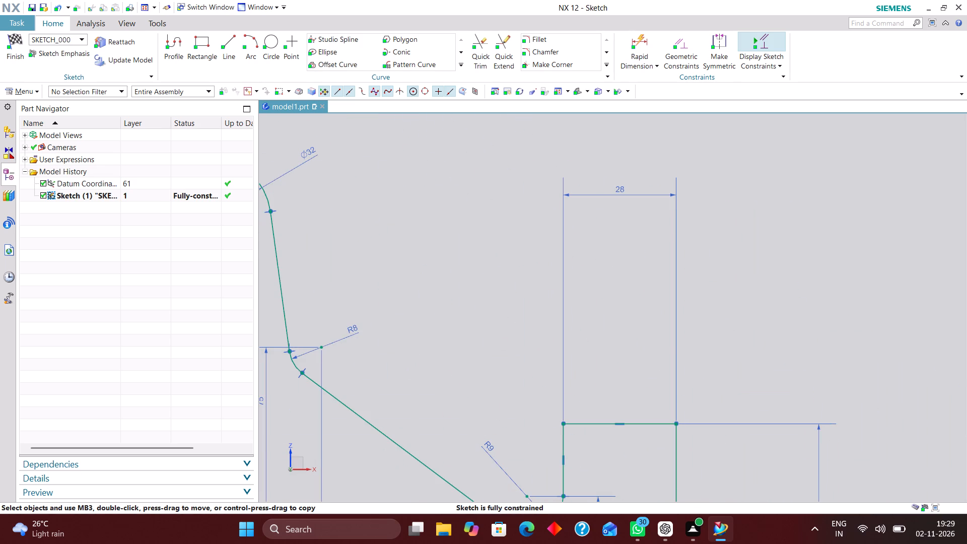
scroll(741, 270, "down", 4)
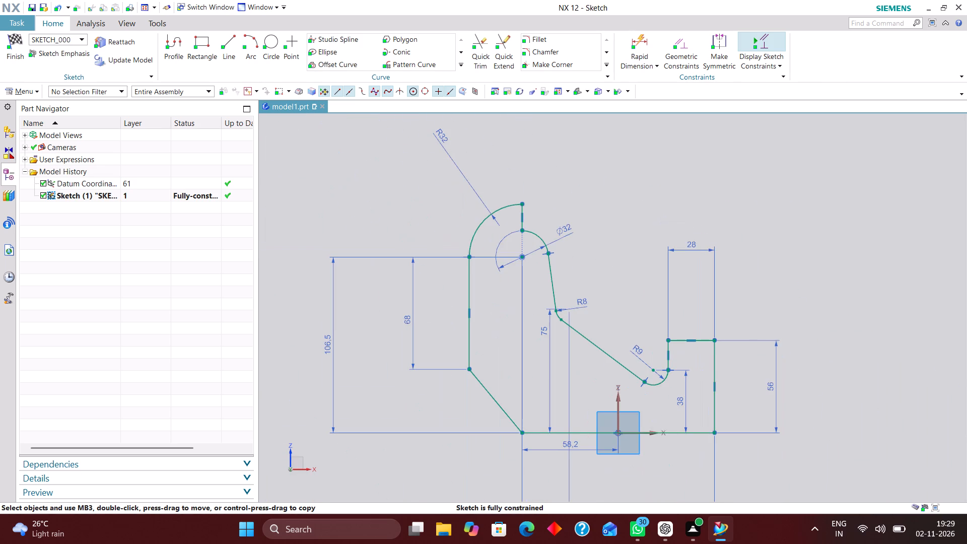
right_click_drag(816, 231, 648, 343)
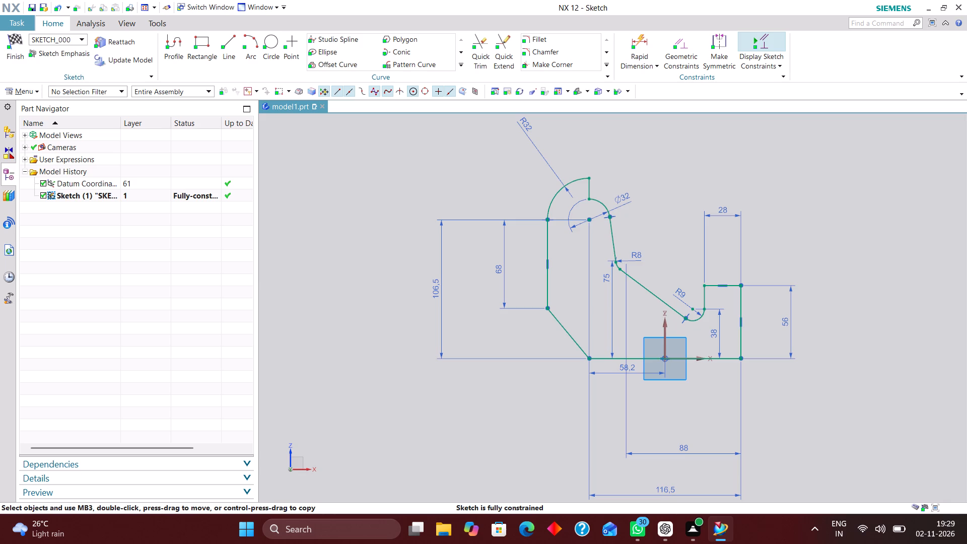
left_click(12, 40)
Extrude the whole sketch profile with a Symmetric Value of 5 mm, setting the display to Shaded with Edges.
scroll(729, 463, "down", 2)
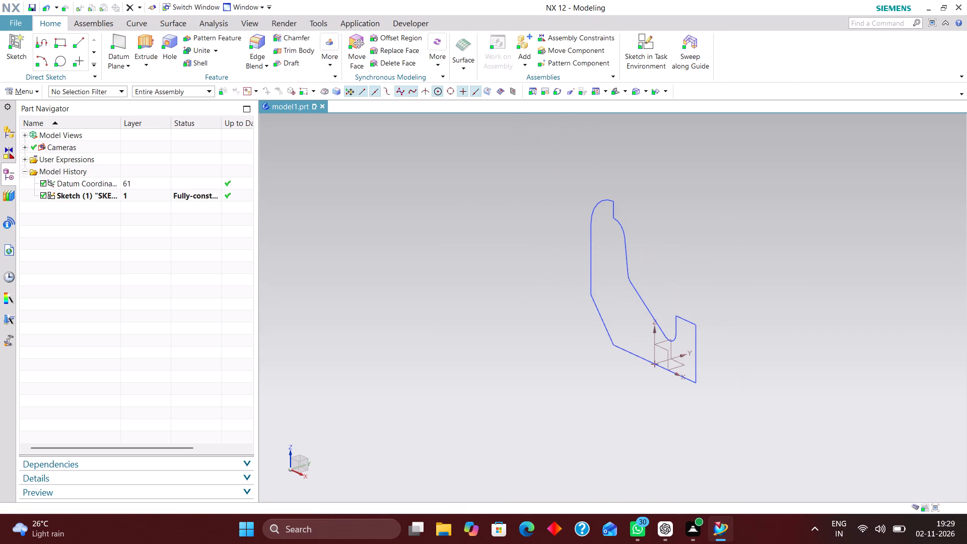
scroll(733, 430, "up", 1)
left_click(148, 39)
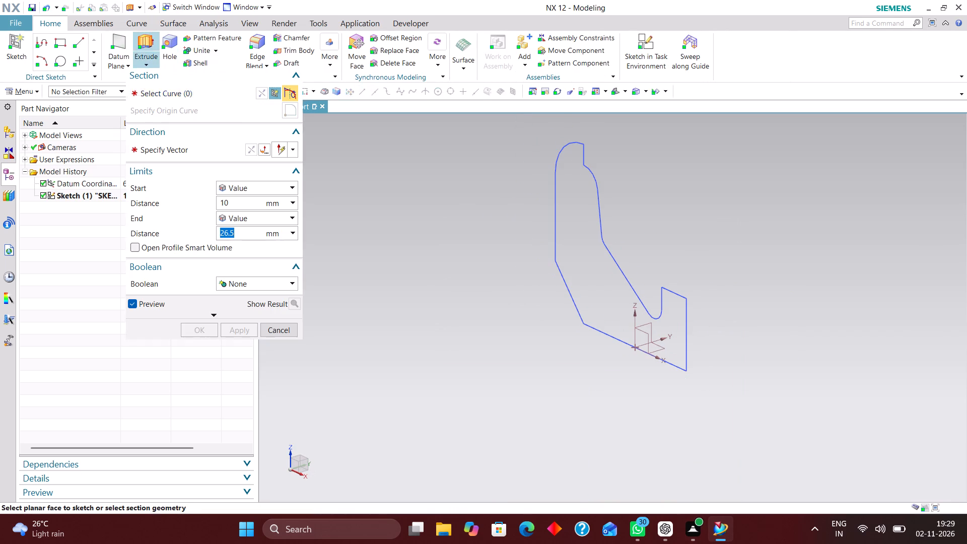
left_click(623, 276)
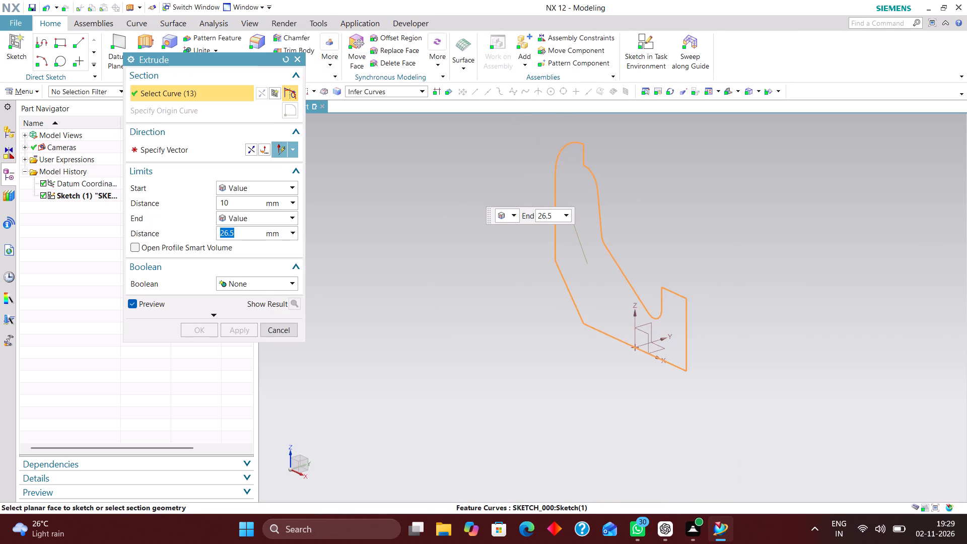
left_click(259, 189)
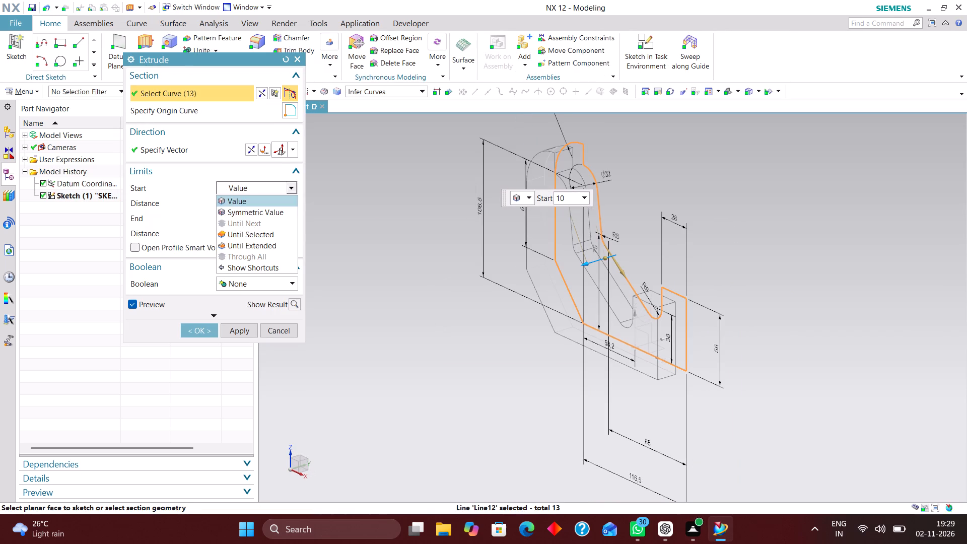
left_click(255, 211)
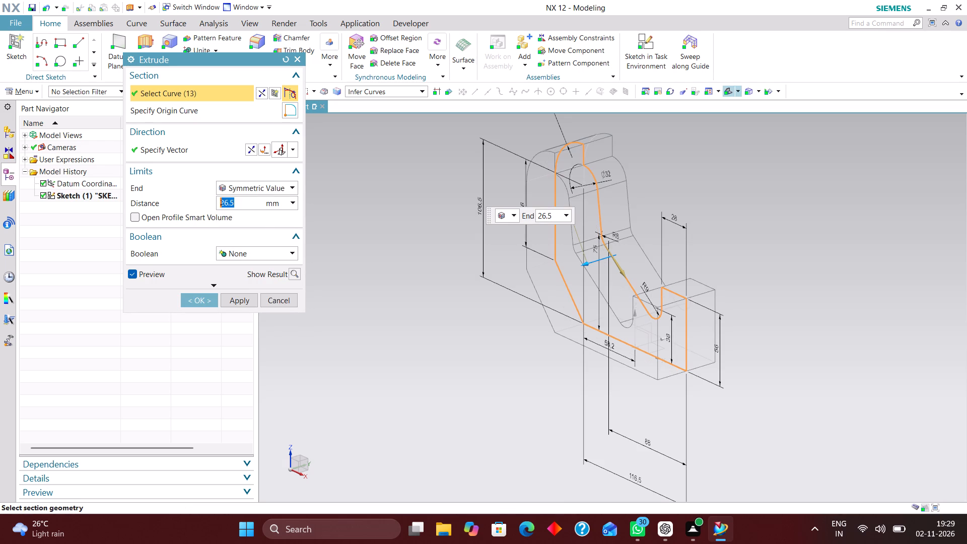
left_click(755, 91)
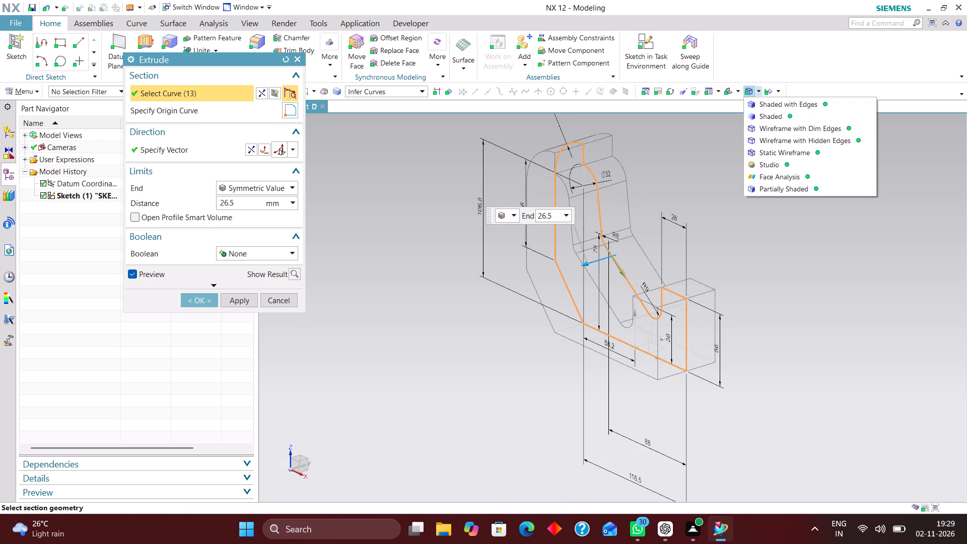
left_click(753, 102)
left_click_drag(243, 203, 144, 202)
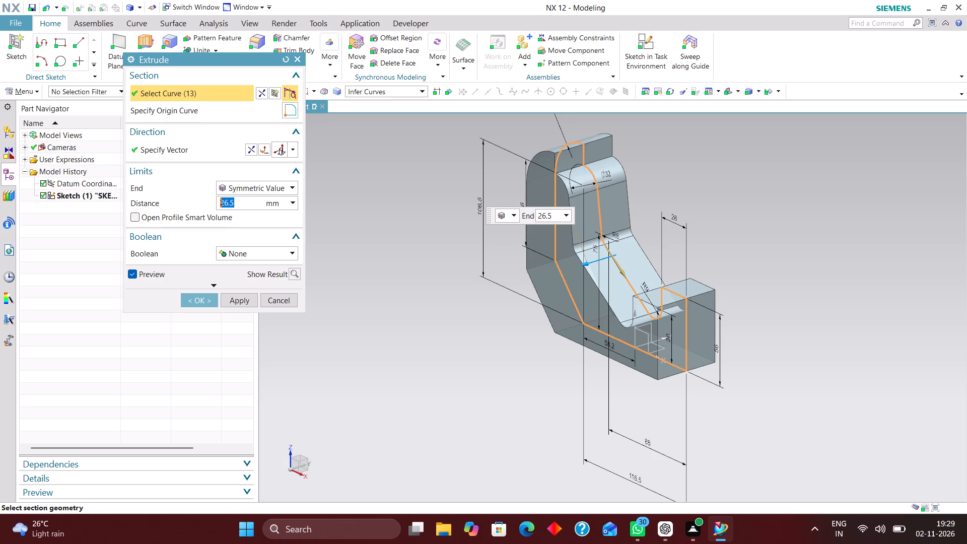
key("5")
key("Return")
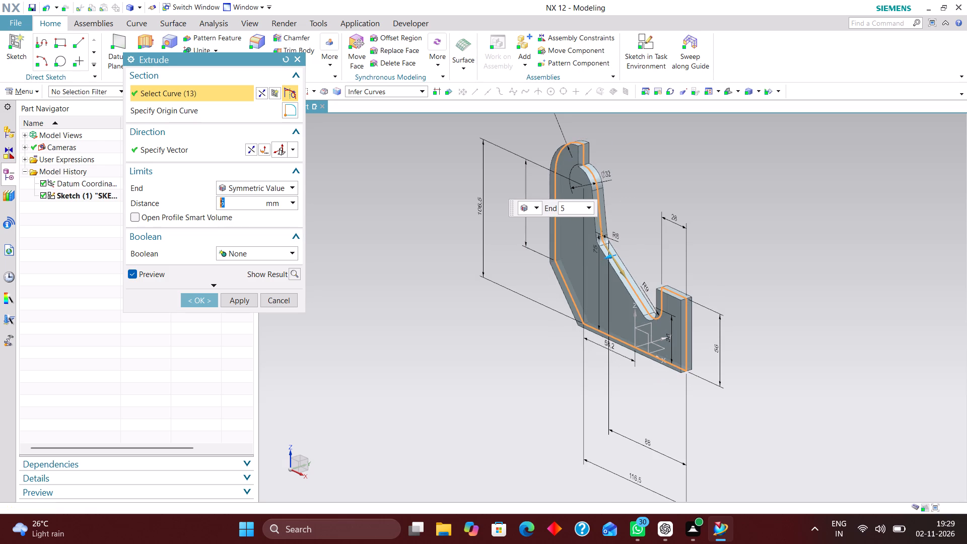
left_click(198, 296)
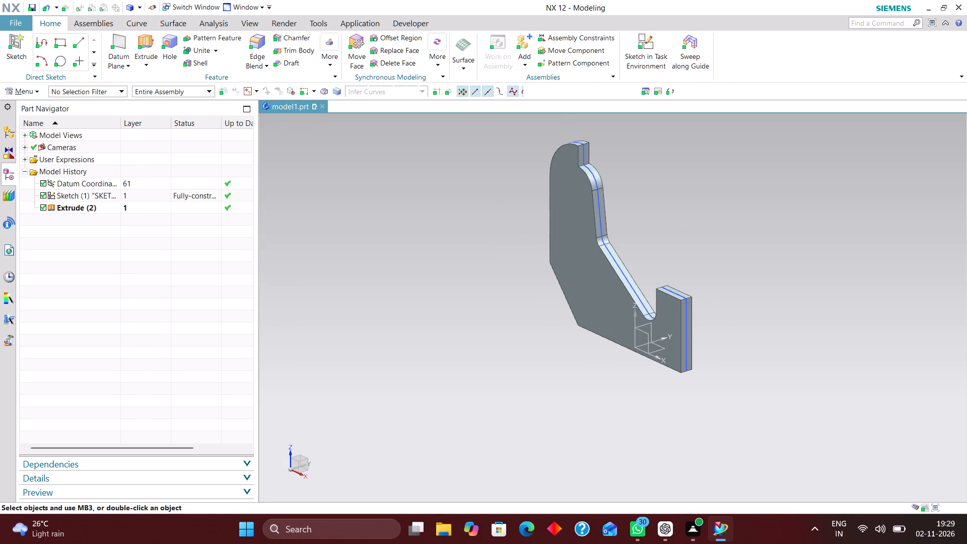
Hide the profile sketch that runs through the middle of the extruded plate.
right_click_drag(599, 214, 600, 281)
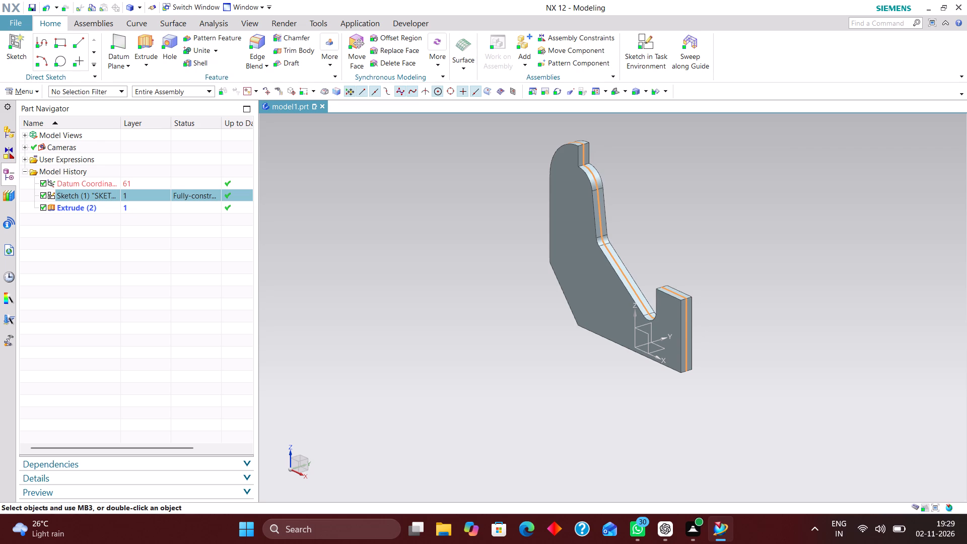
scroll(658, 386, "down", 2)
scroll(660, 349, "up", 3)
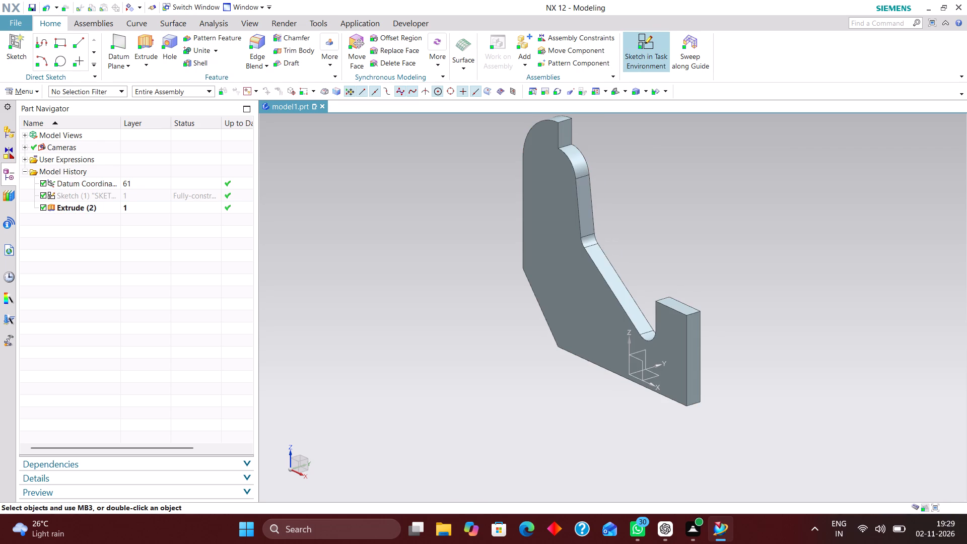
Create a new task-environment sketch on the XZ plane of the datum coordinate system.
left_click(651, 41)
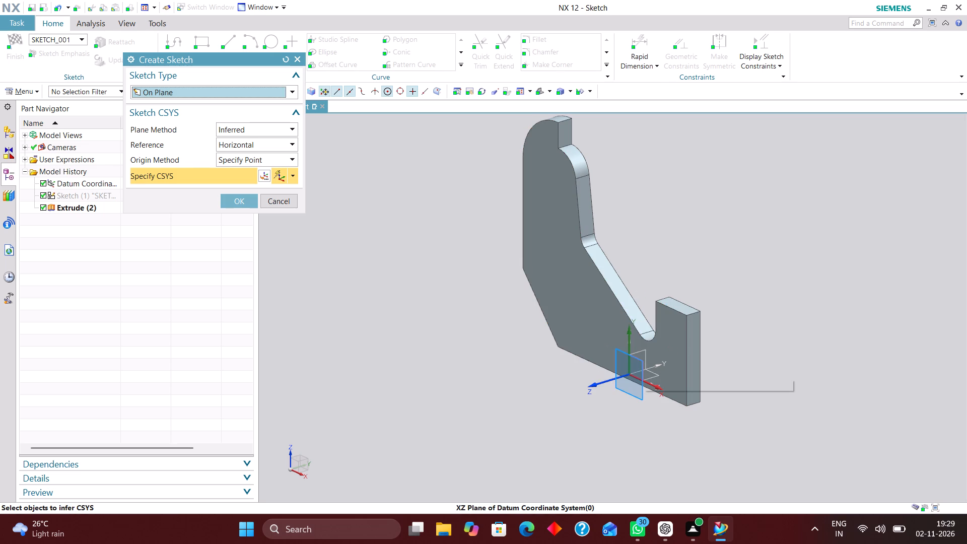
middle_click_drag(783, 372, 781, 371)
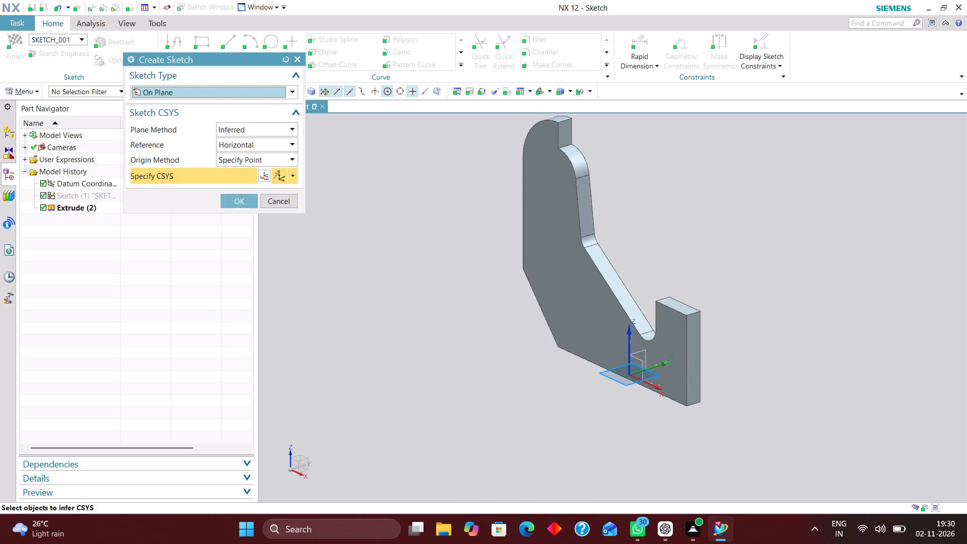
middle_click_drag(781, 371, 781, 366)
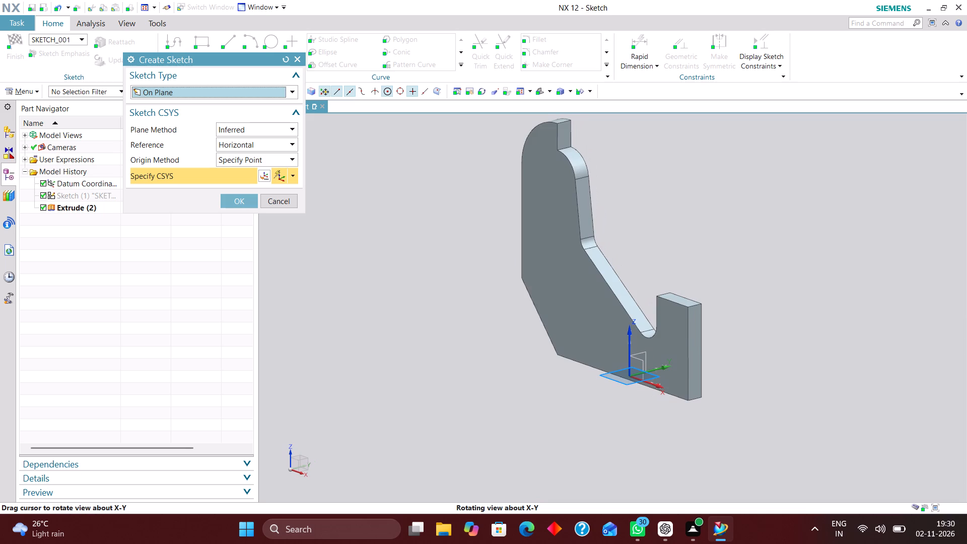
middle_click_drag(781, 366, 776, 368)
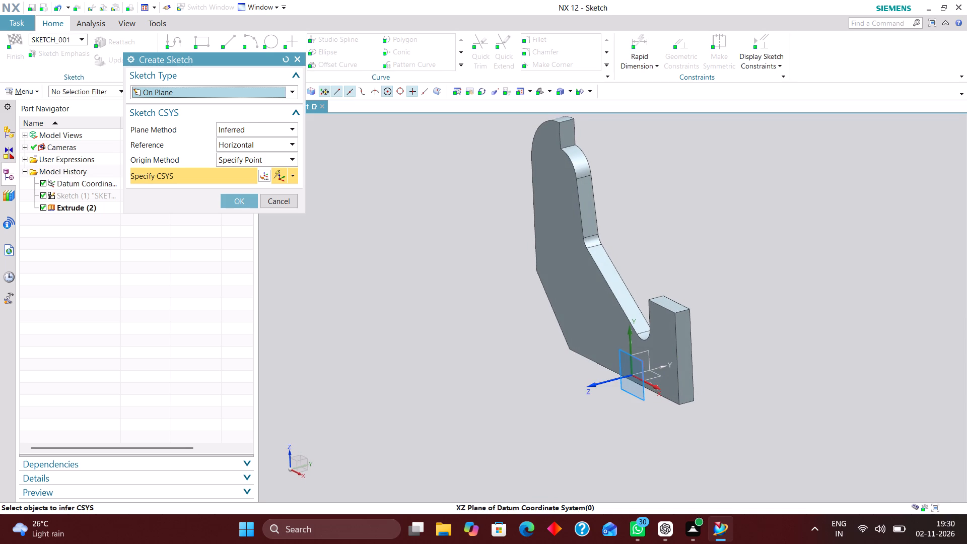
left_click(642, 365)
left_click(239, 199)
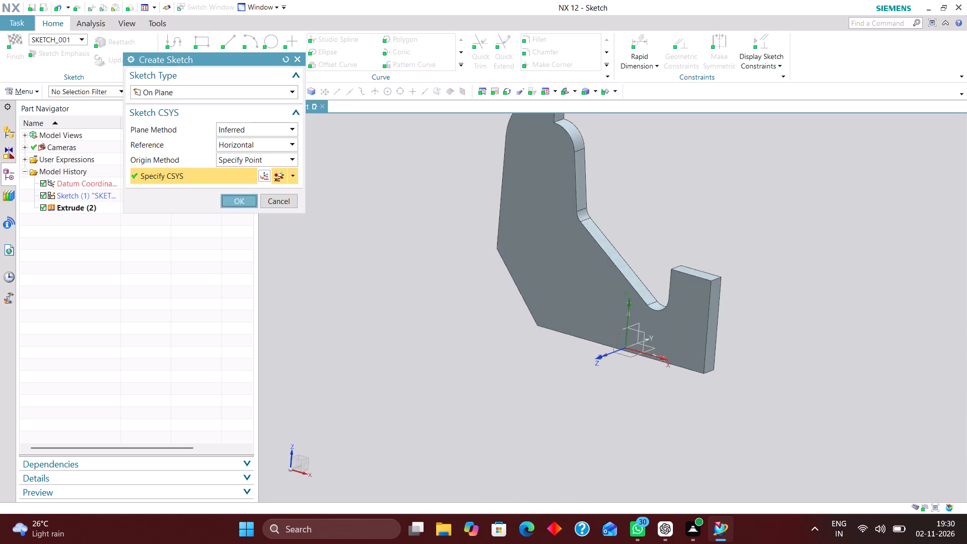
Sketch a closed line outline above the 28 mm top edge: horizontal base, tall vertical side, short riser, about 17 mm outward step and slanted closing line.
scroll(667, 327, "down", 2)
scroll(686, 240, "up", 4)
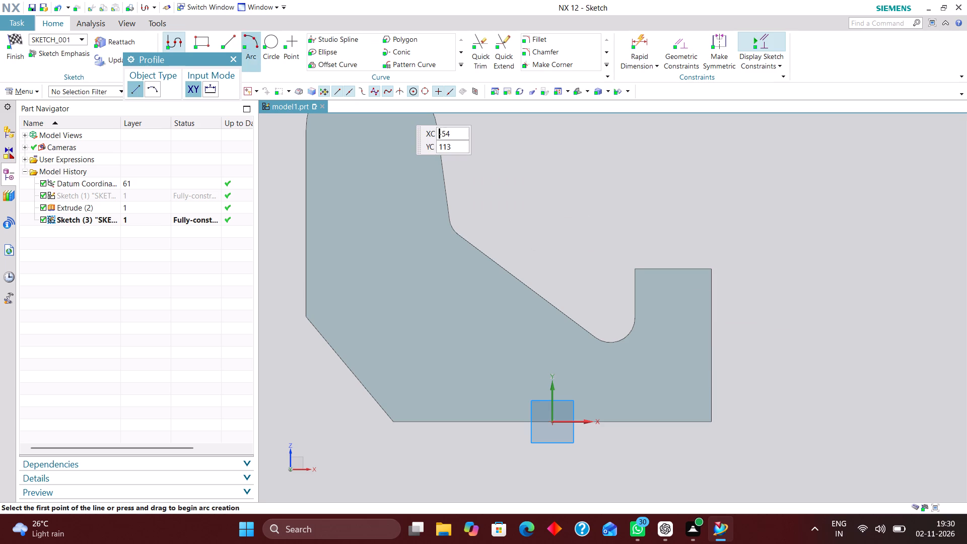
left_click(229, 36)
left_click(604, 262)
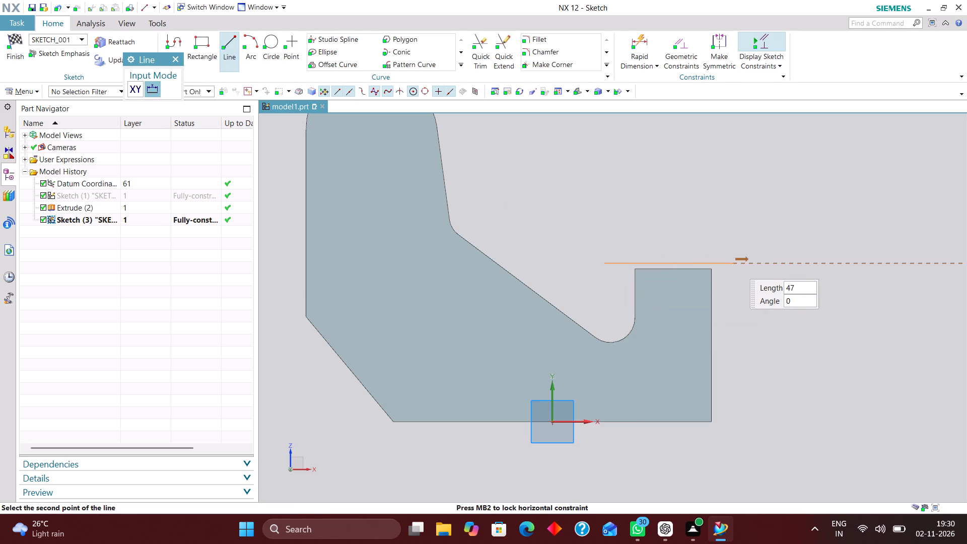
left_click(729, 263)
scroll(685, 441, "down", 2)
scroll(714, 286, "up", 1)
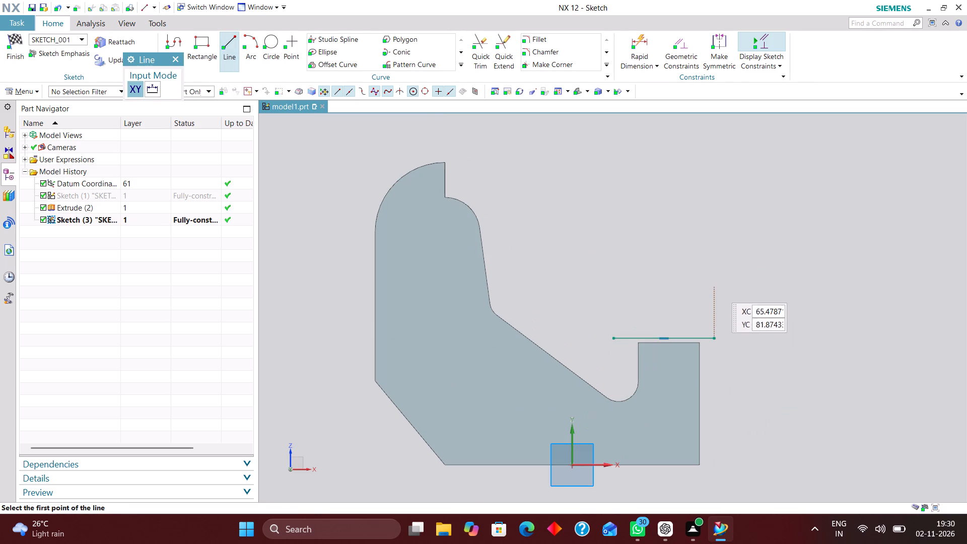
left_click(614, 335)
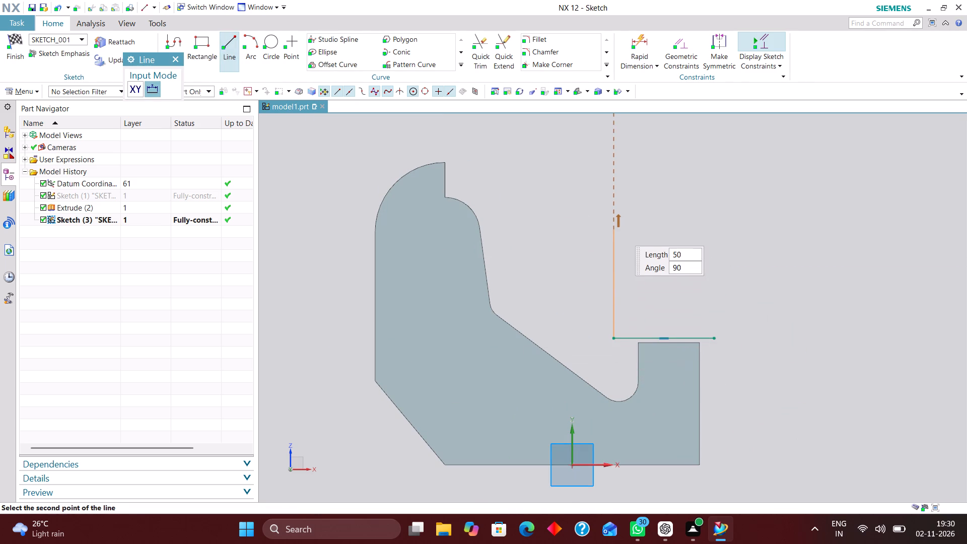
left_click(618, 224)
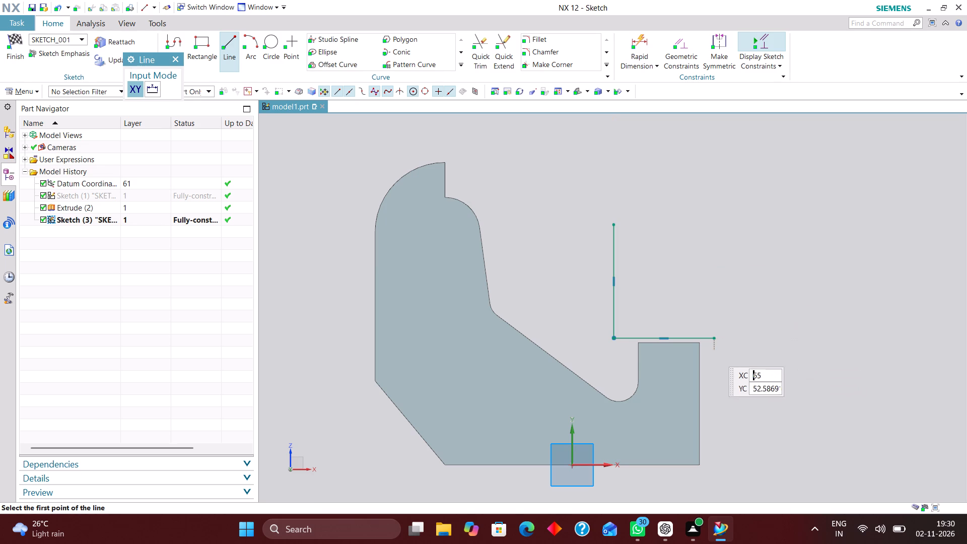
left_click(716, 336)
left_click(711, 305)
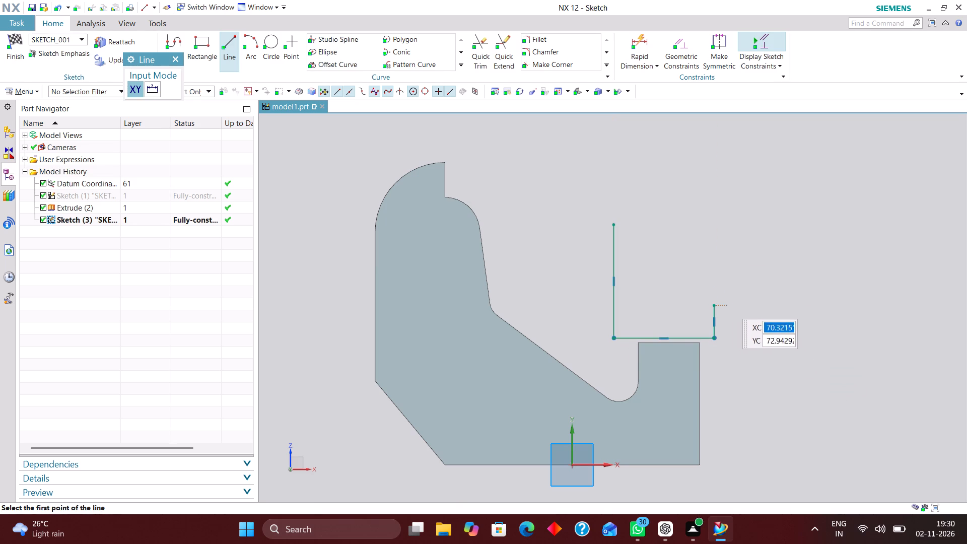
left_click(714, 304)
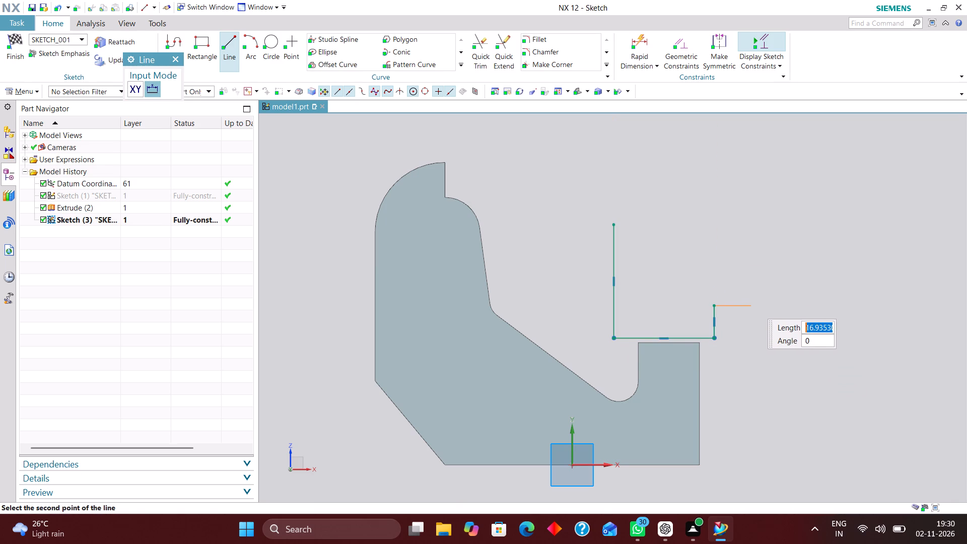
left_click(752, 302)
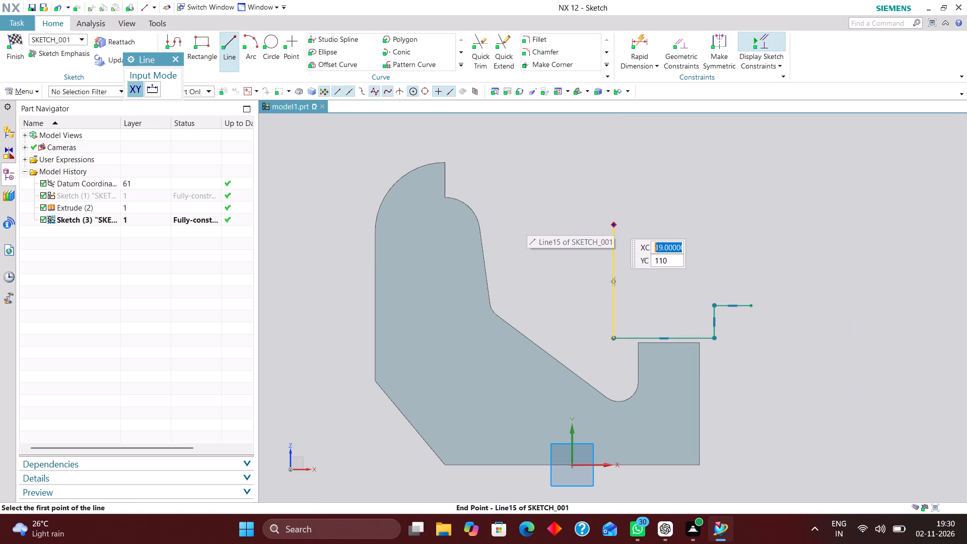
left_click(614, 222)
left_click(752, 307)
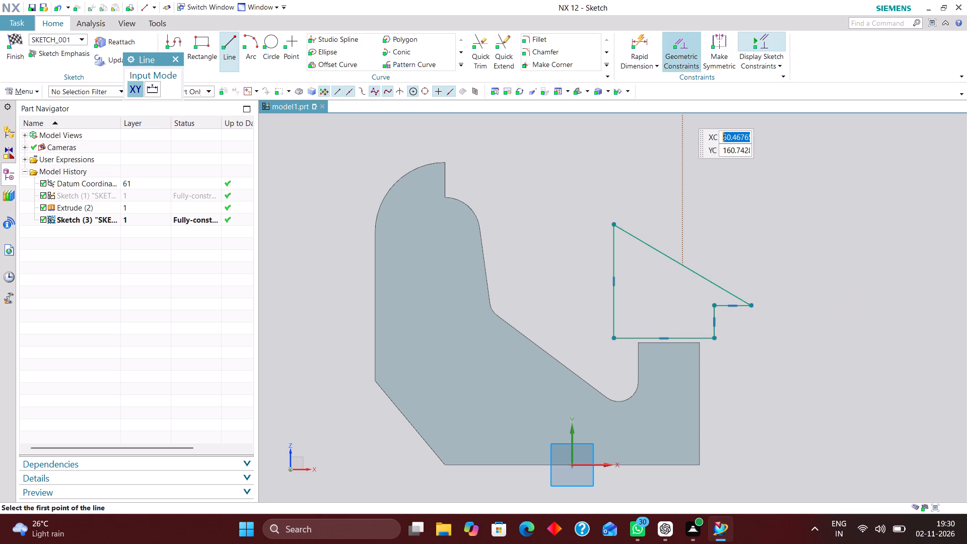
Fillet the corner between the tall vertical line and the slanted line with an 11.5 mm radius.
left_click(538, 39)
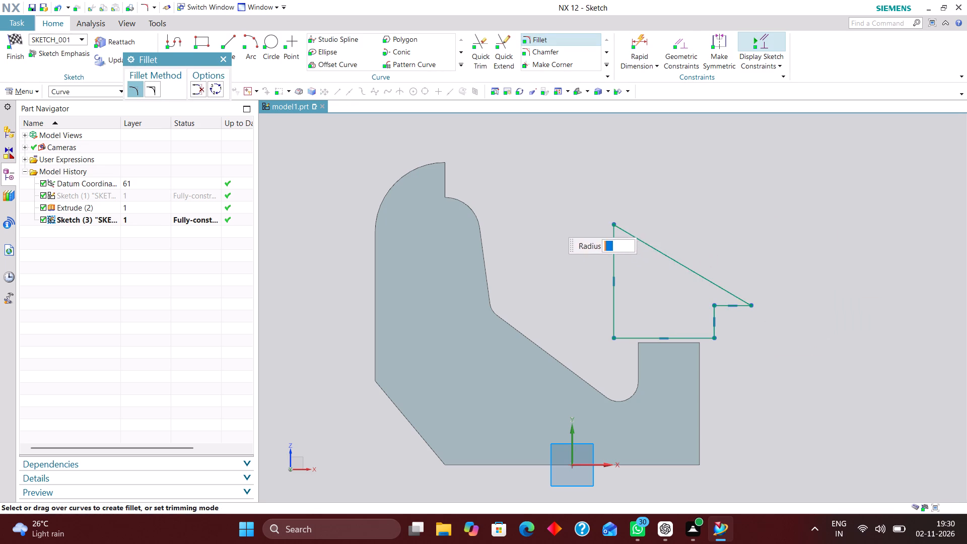
scroll(614, 222, "up", 2)
left_click(614, 262)
left_click(641, 244)
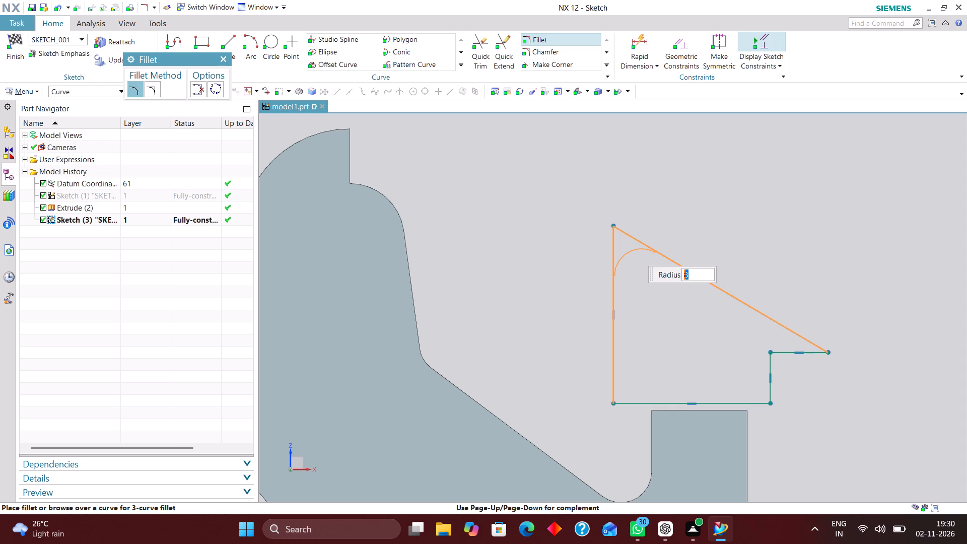
type("11.5")
key("Return")
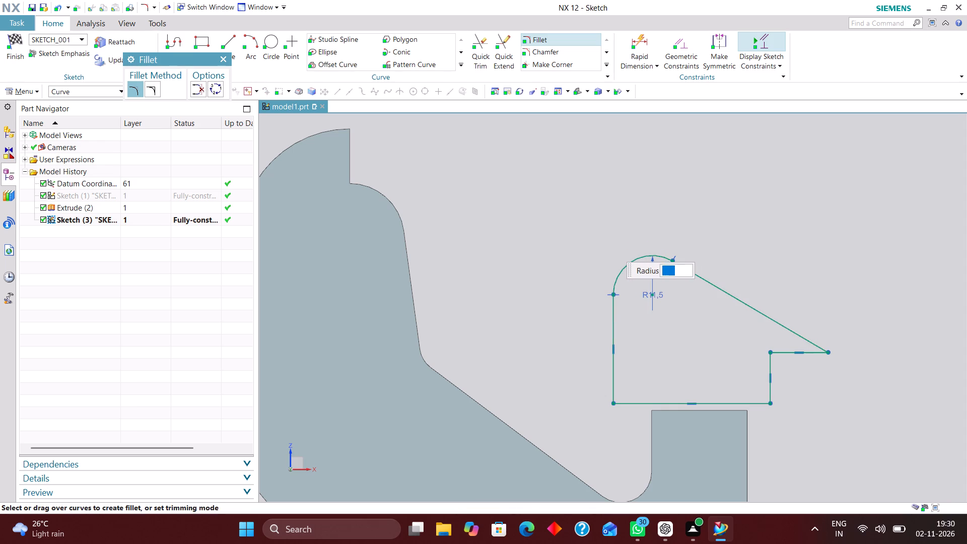
left_click(223, 60)
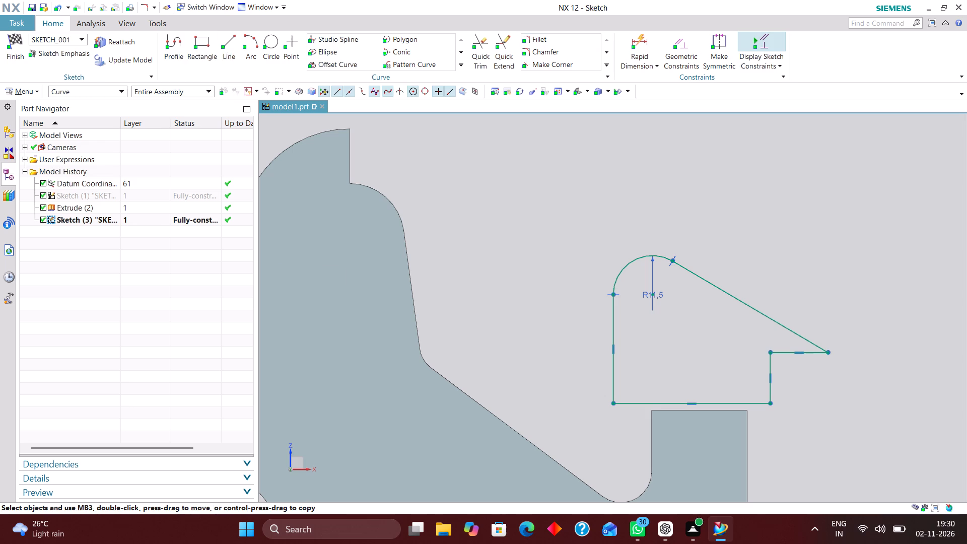
Dimension the horizontal distance from the sketch's vertical axis to the outline's tall vertical line, trying 15, 20 and 30 mm.
scroll(620, 319, "down", 2)
left_click(638, 52)
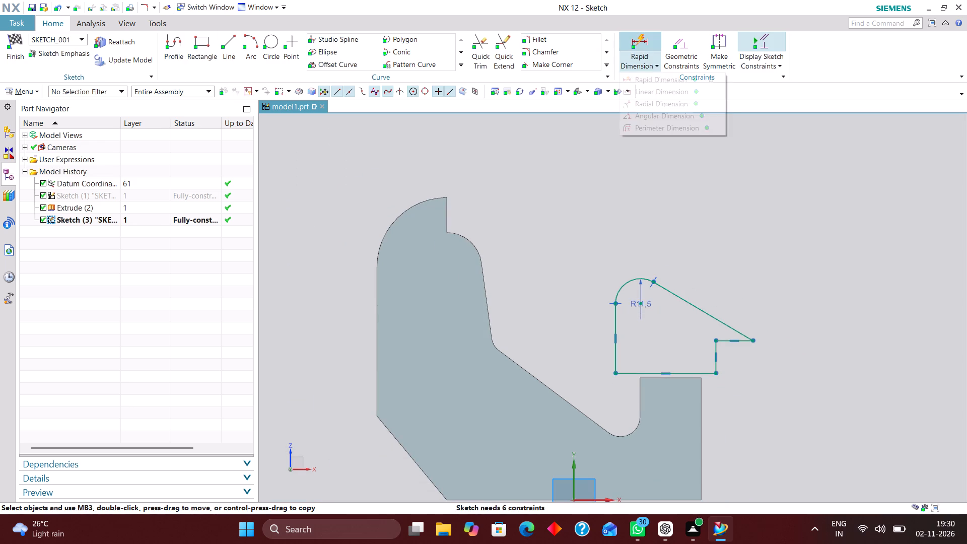
left_click(642, 43)
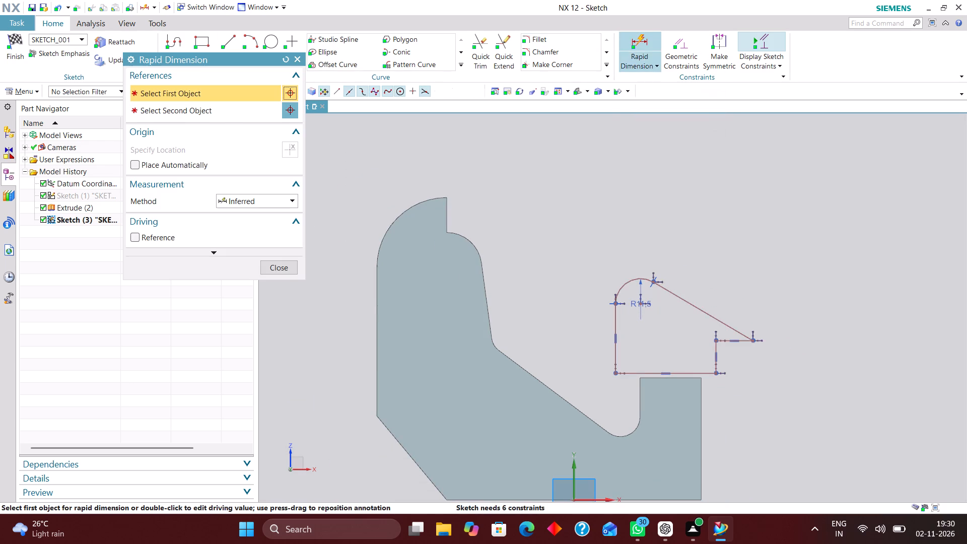
scroll(585, 208, "down", 3)
scroll(586, 294, "up", 3)
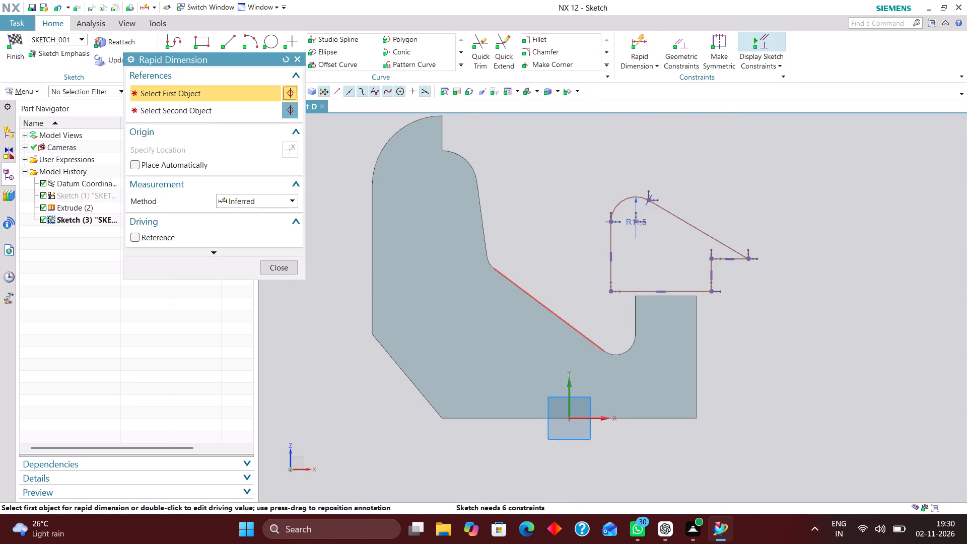
scroll(554, 317, "down", 1)
scroll(608, 336, "up", 2)
left_click(542, 416)
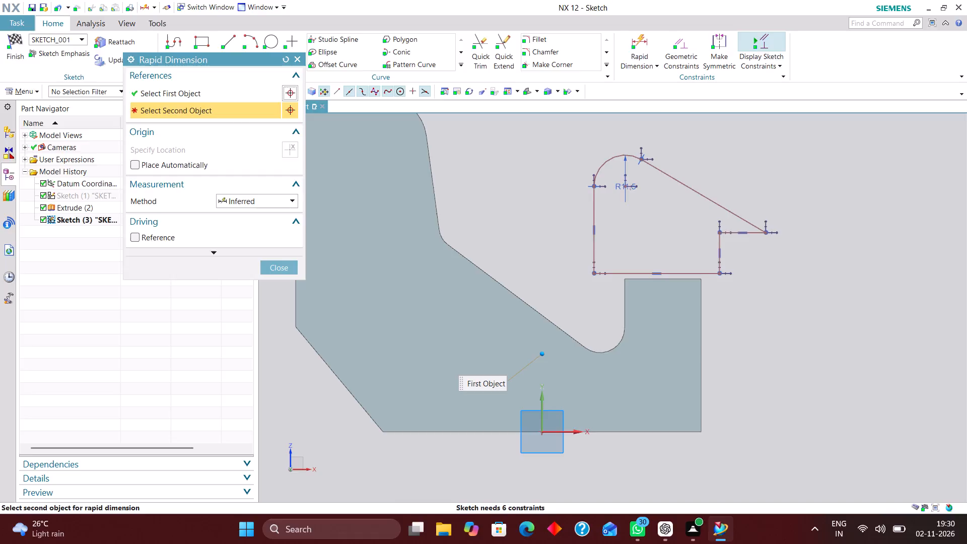
left_click(594, 250)
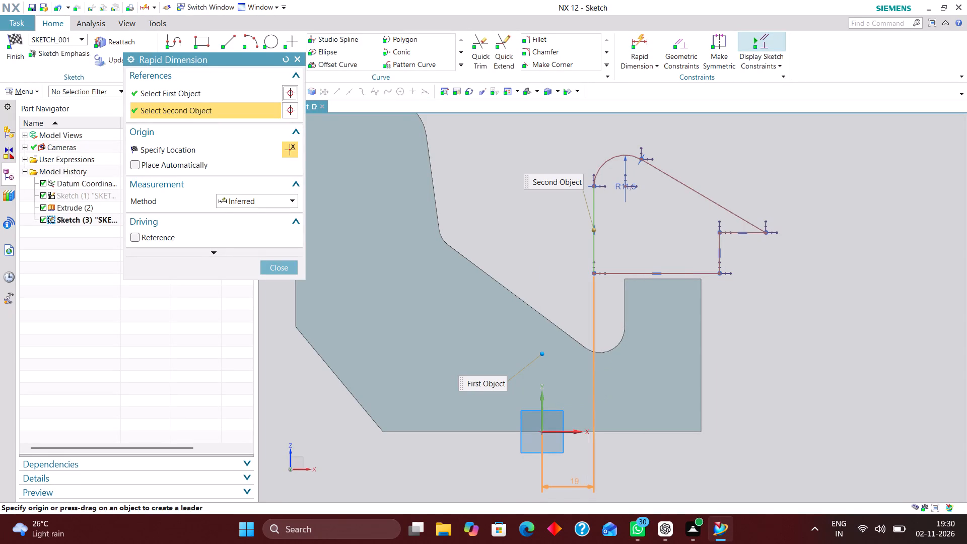
left_click(568, 479)
type("15")
key("Return")
type("20")
key("Return")
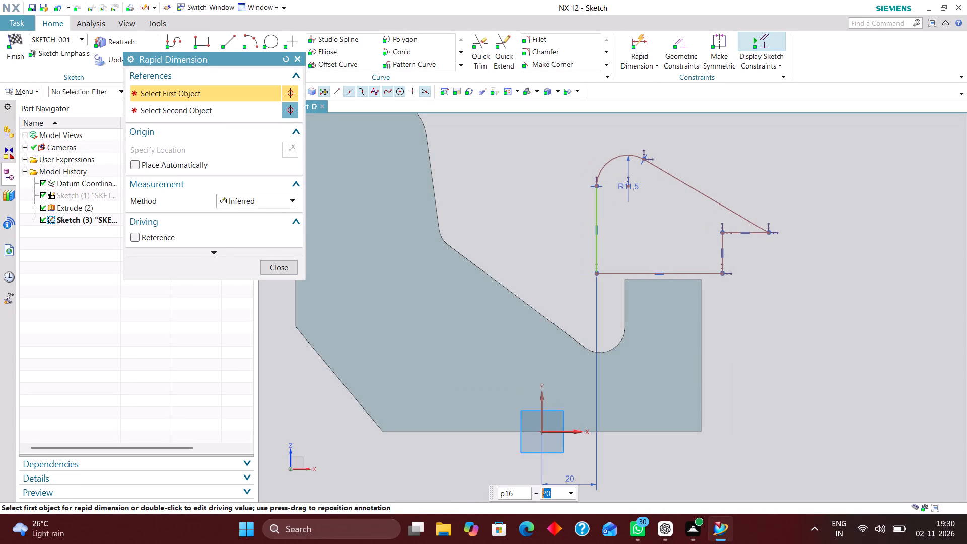
type("30")
key("Return")
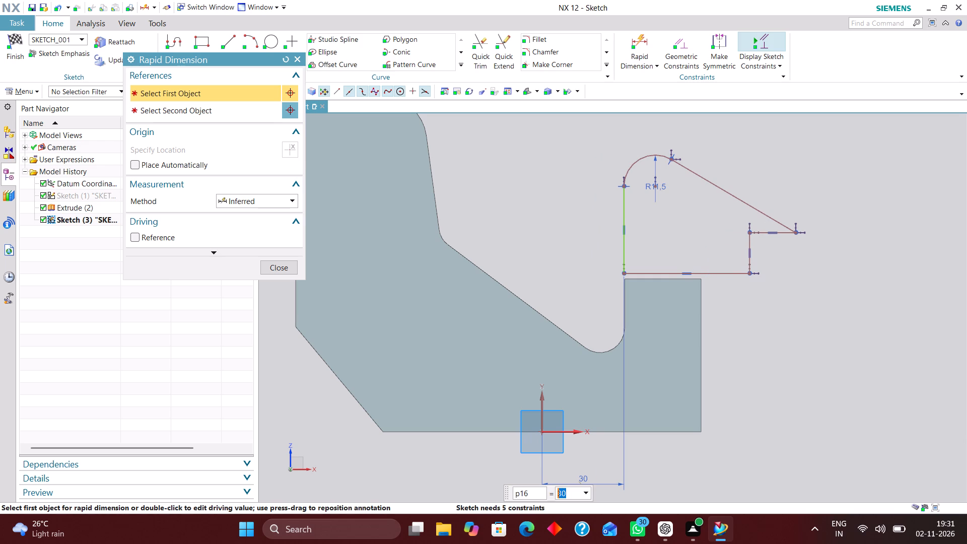
Refine the tall line's distance from the vertical axis to 30.5 and then 30.2 mm, aligning it with the plate's upright edge.
scroll(658, 295, "up", 6)
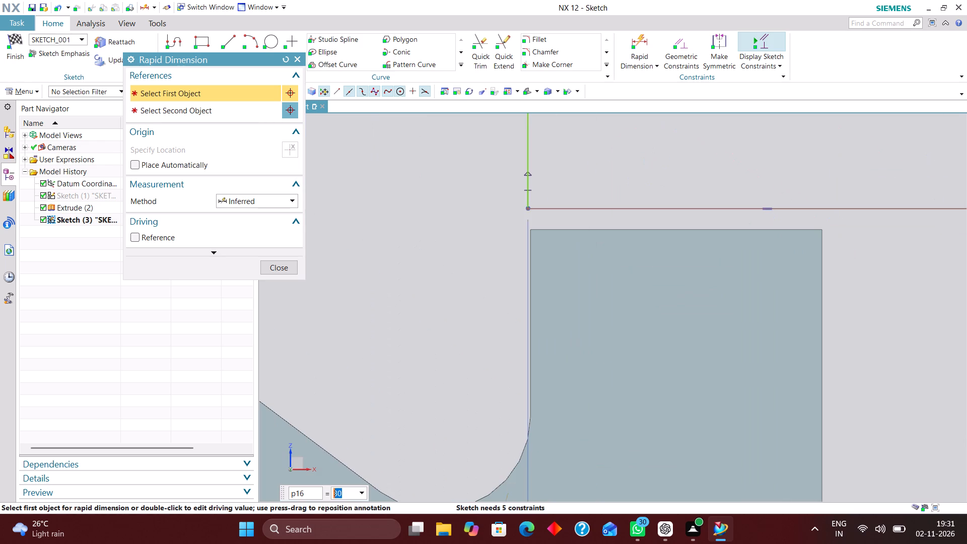
type("30.5")
key("Return")
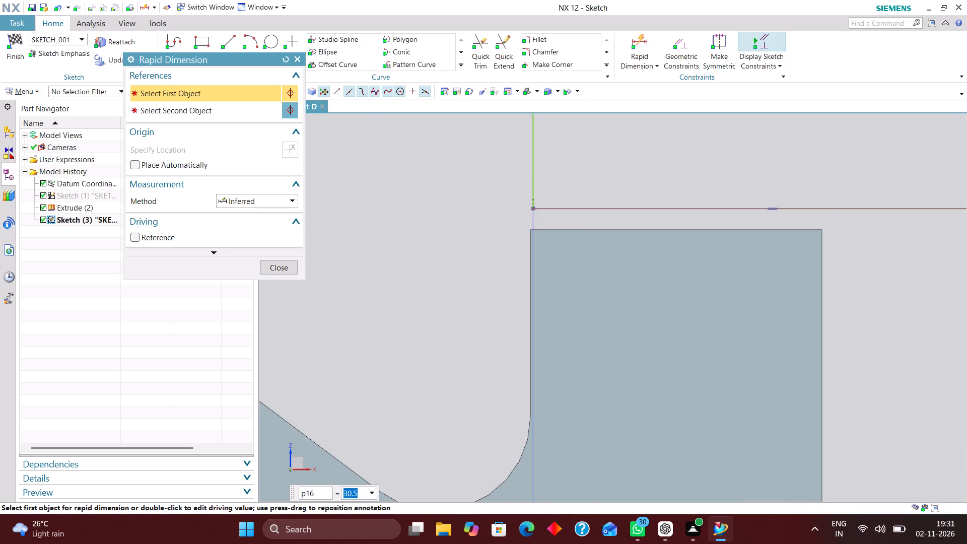
type("30.2")
key("Return")
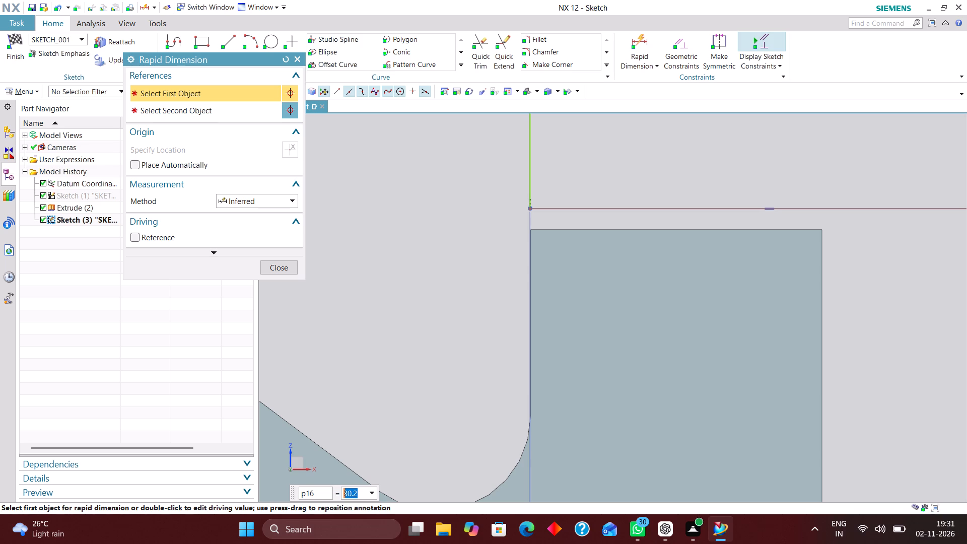
Dimension the outline's horizontal base line at 28 mm.
scroll(648, 313, "down", 5)
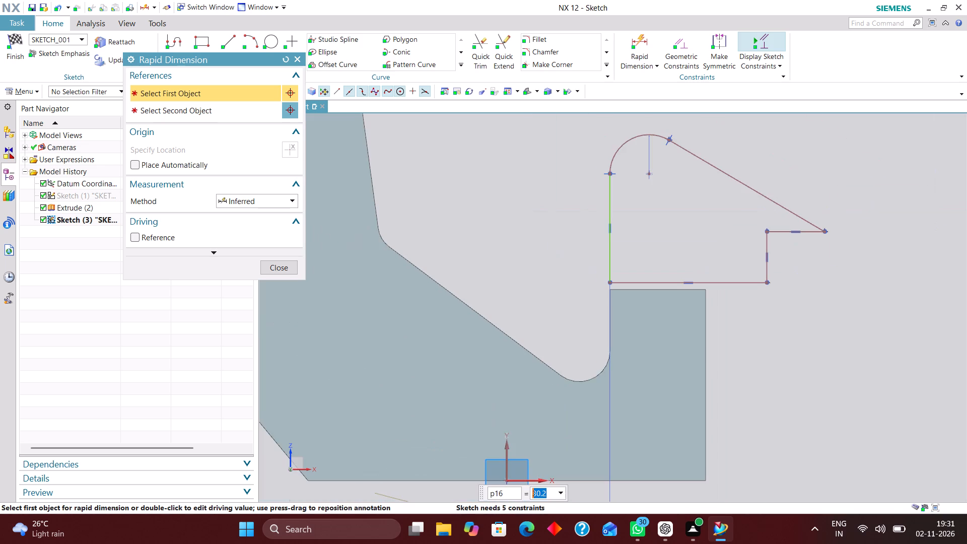
scroll(741, 261, "up", 3)
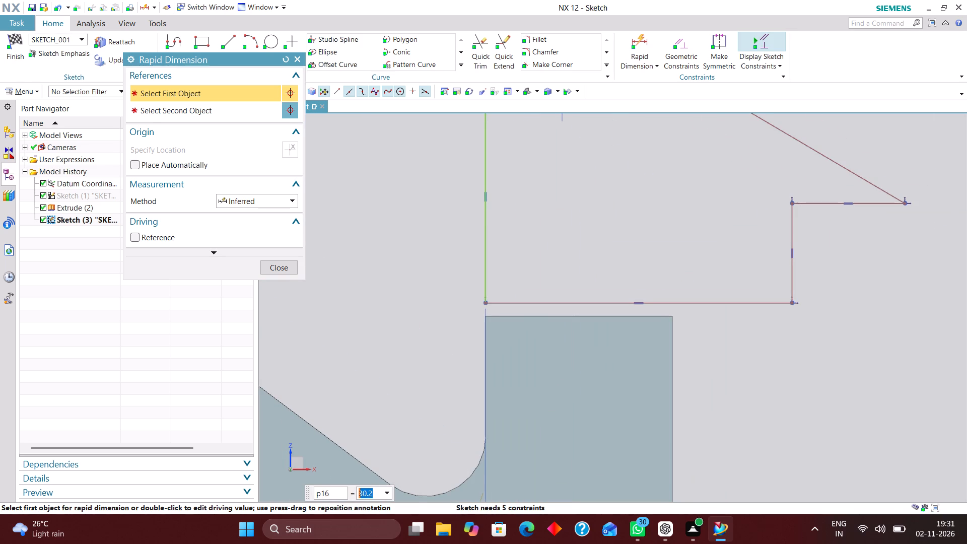
scroll(652, 253, "down", 3)
left_click(667, 280)
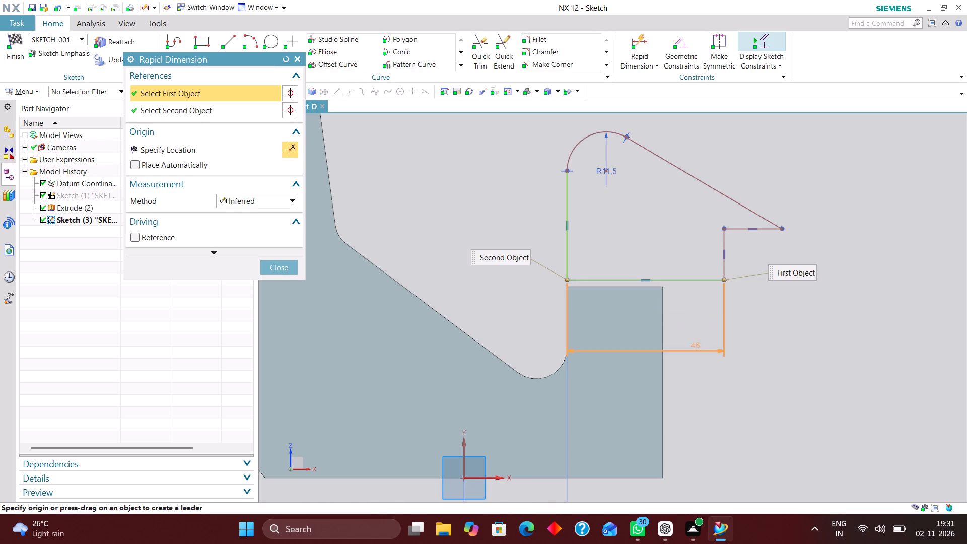
left_click(690, 360)
type("28")
key("Return")
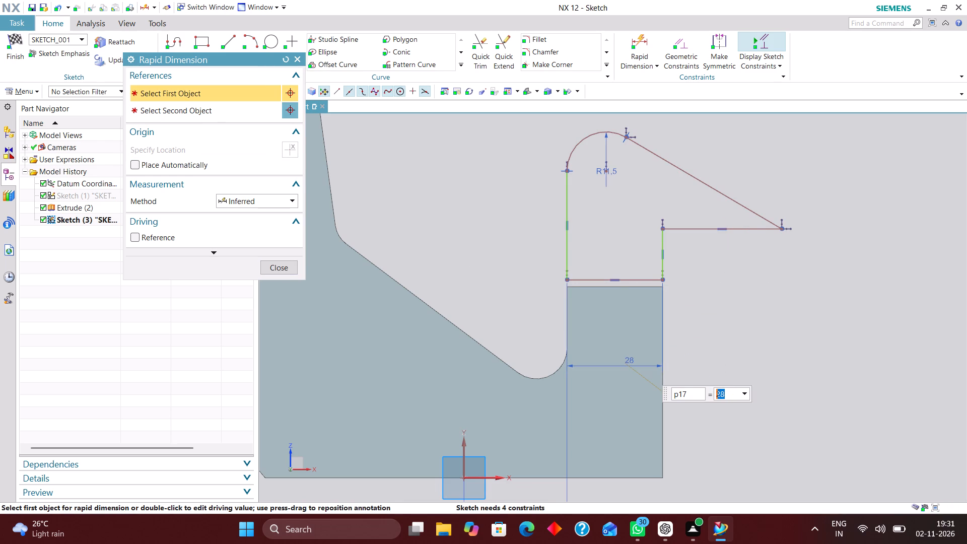
Dimension the short horizontal step line at the slanted line's lower end at 12 mm.
scroll(650, 256, "up", 2)
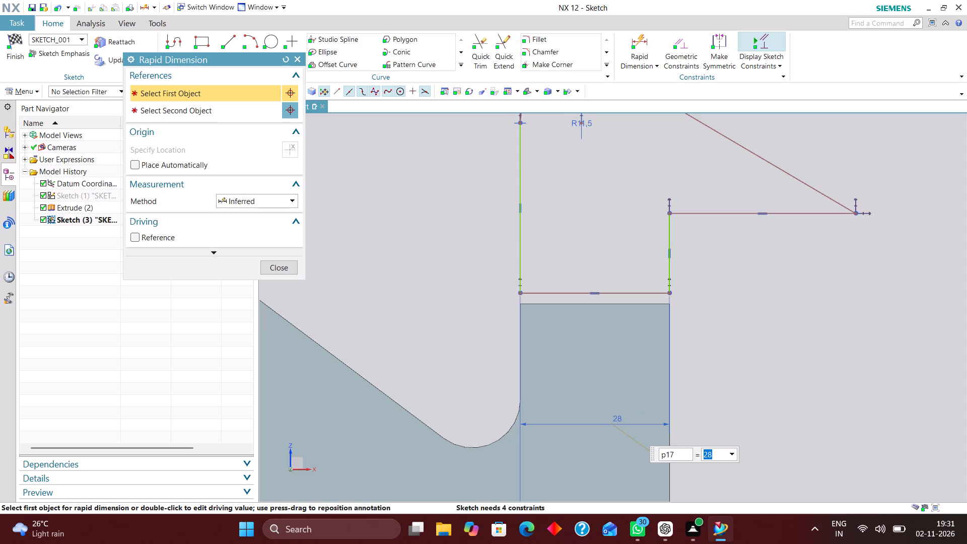
scroll(705, 308, "down", 2)
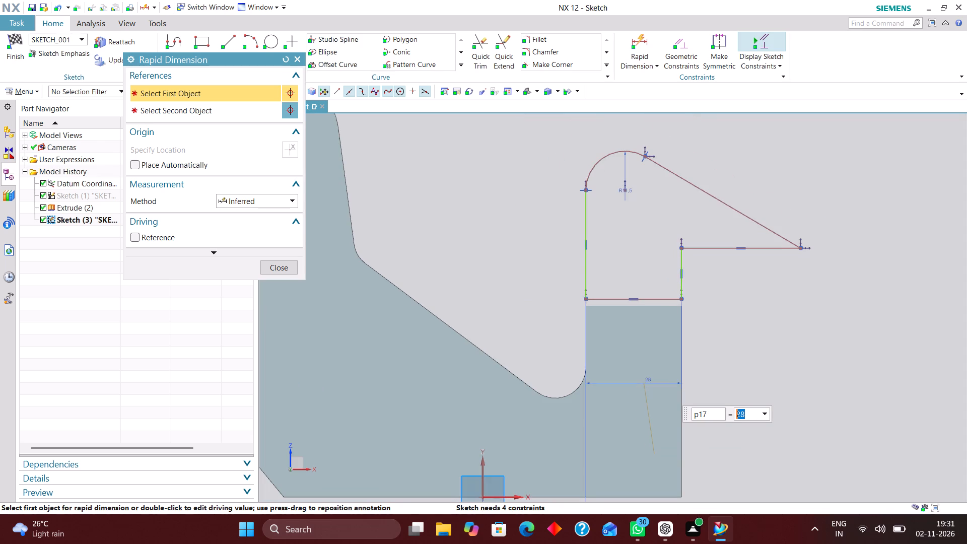
left_click(776, 250)
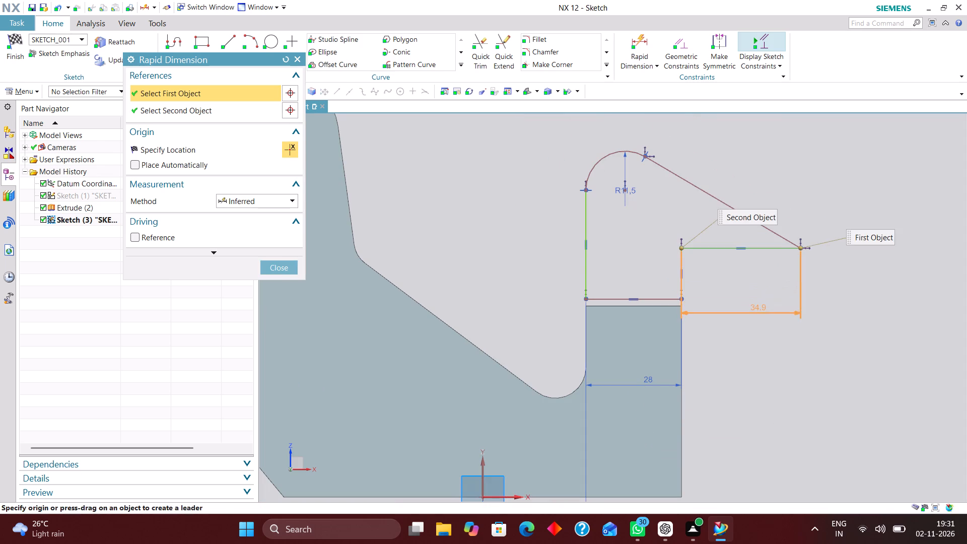
left_click(757, 308)
type("12")
key("Return")
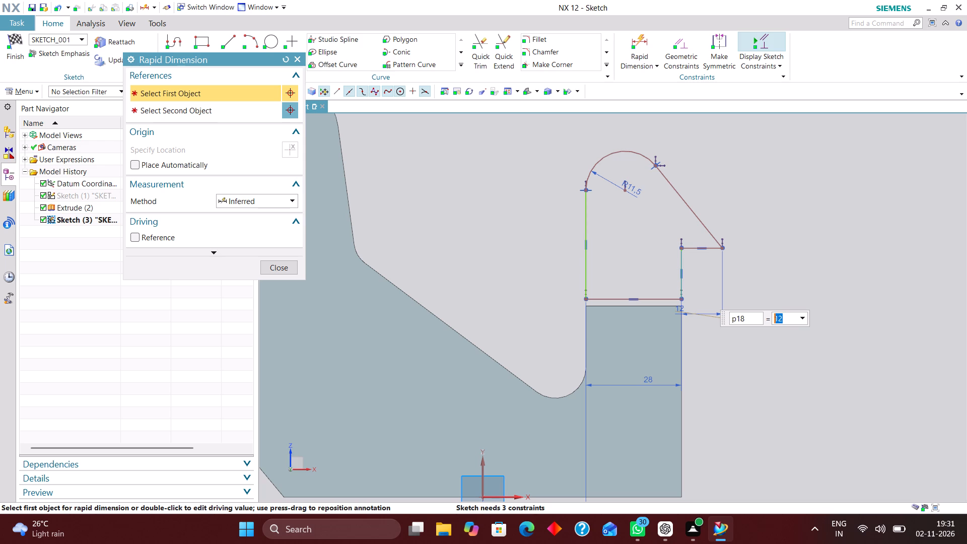
Dimension the height from the sketch's horizontal axis to the short step line at 84 mm.
scroll(637, 216, "down", 2)
scroll(583, 219, "down", 2)
scroll(737, 231, "up", 2)
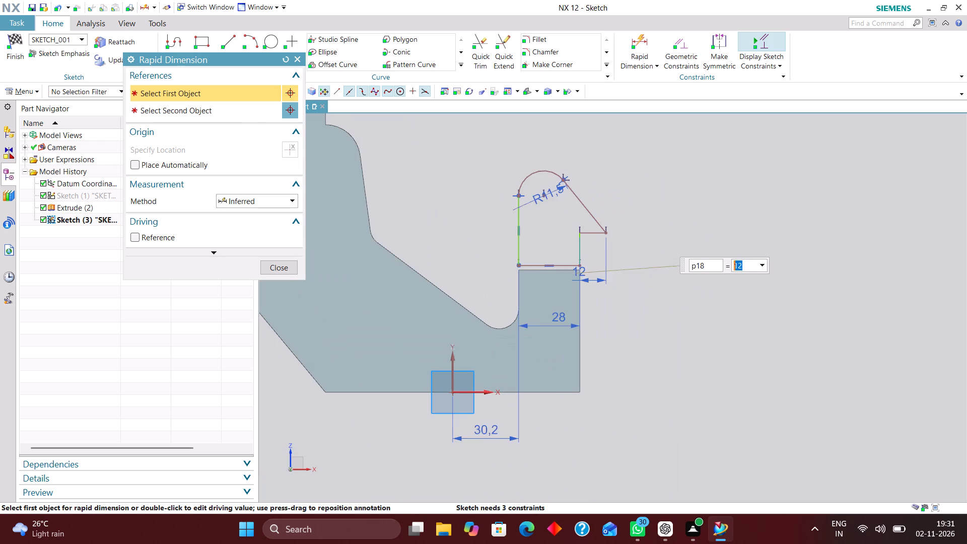
left_click(639, 38)
left_click(472, 395)
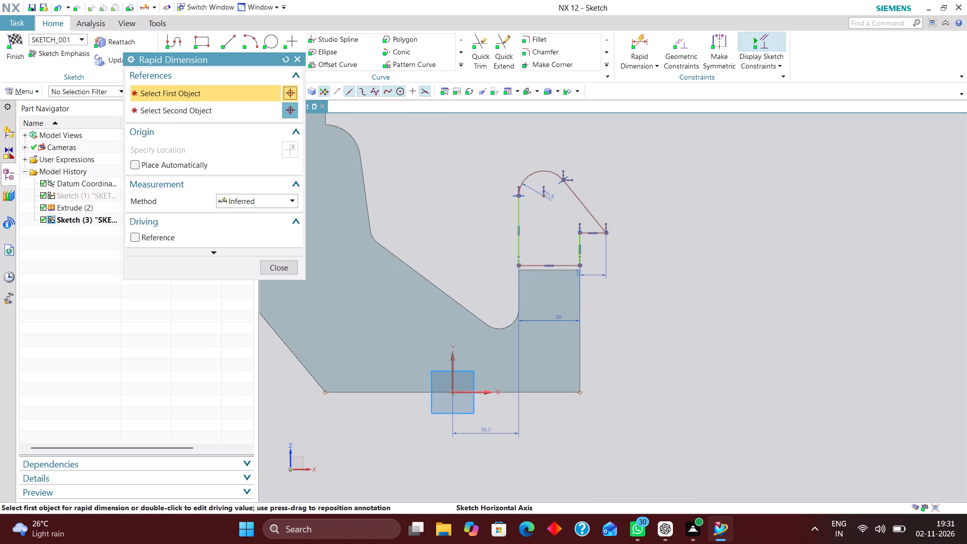
scroll(598, 235, "up", 3)
left_click(599, 232)
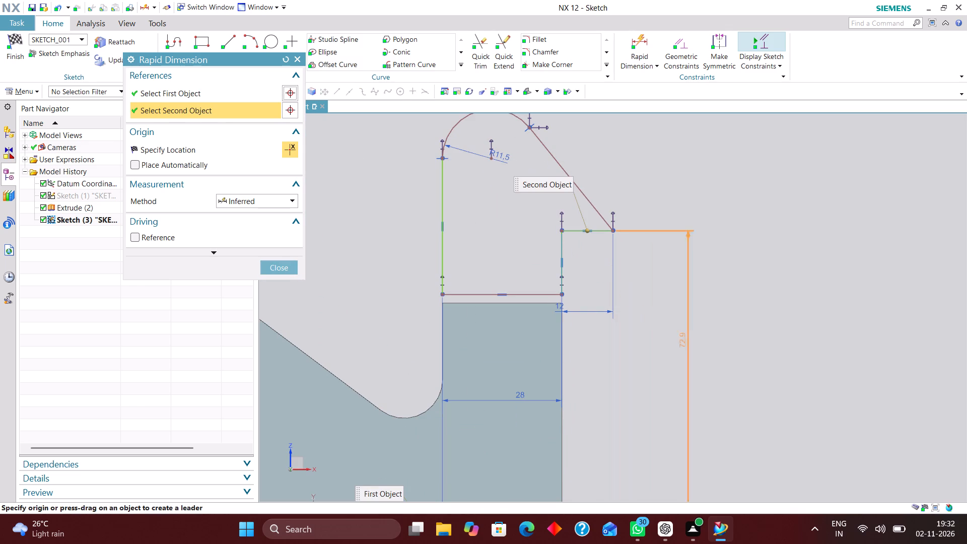
left_click(764, 342)
type("84")
key("Return")
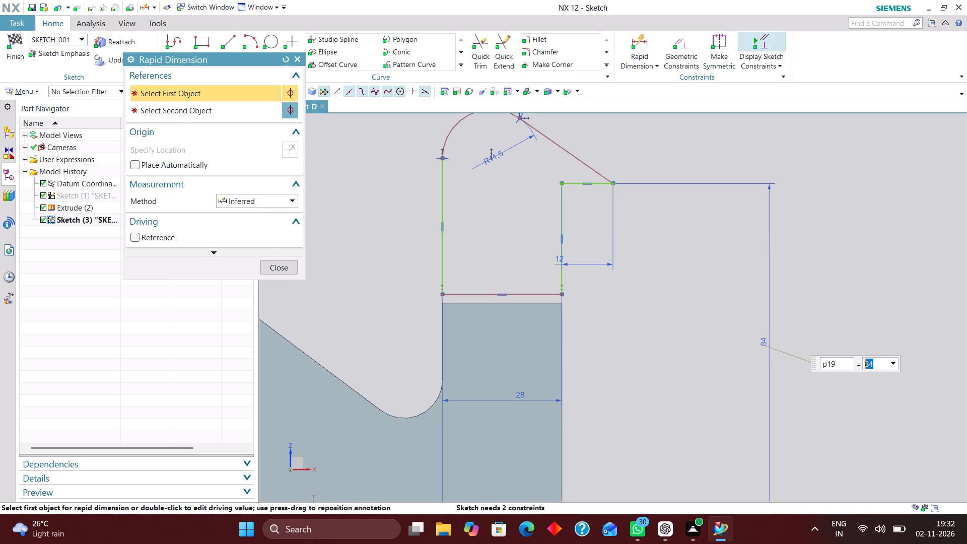
Dimension the height from the horizontal axis to the outline's base line at 56 mm and finish dimensioning.
scroll(860, 372, "down", 1)
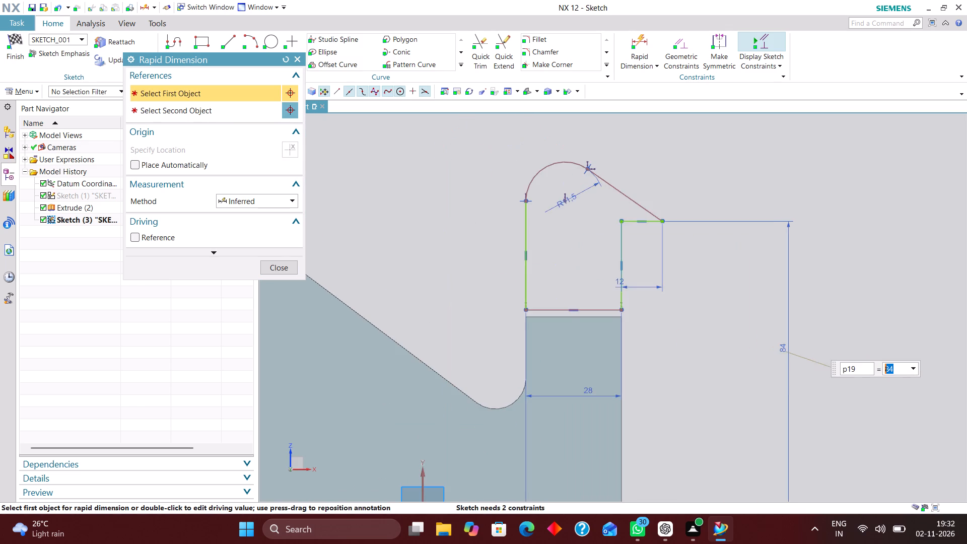
scroll(790, 331, "down", 3)
scroll(771, 383, "up", 2)
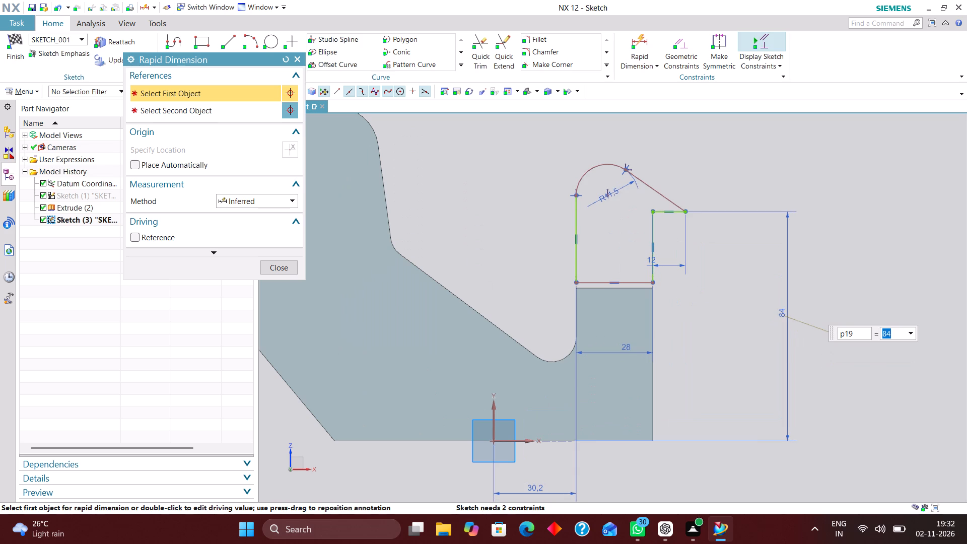
left_click(516, 440)
left_click(630, 280)
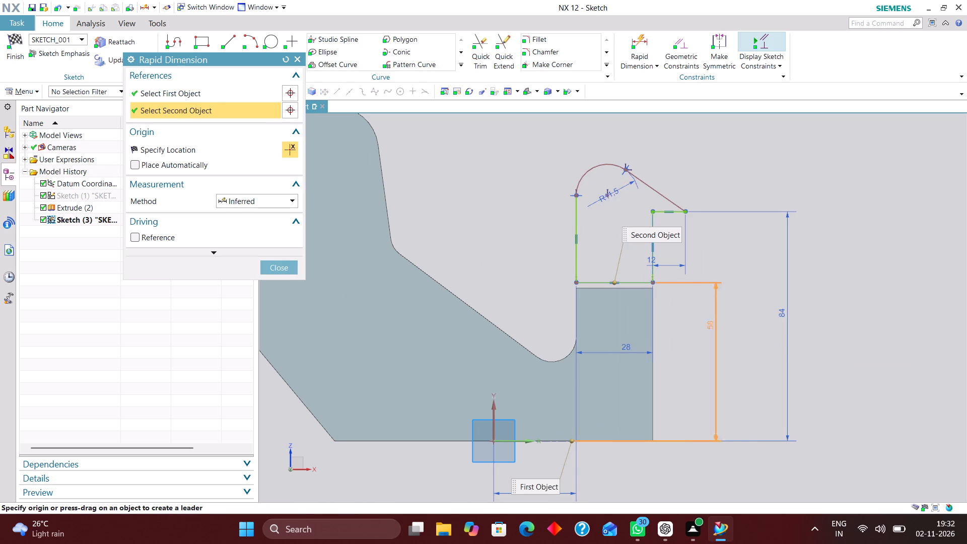
left_click(726, 358)
type("56")
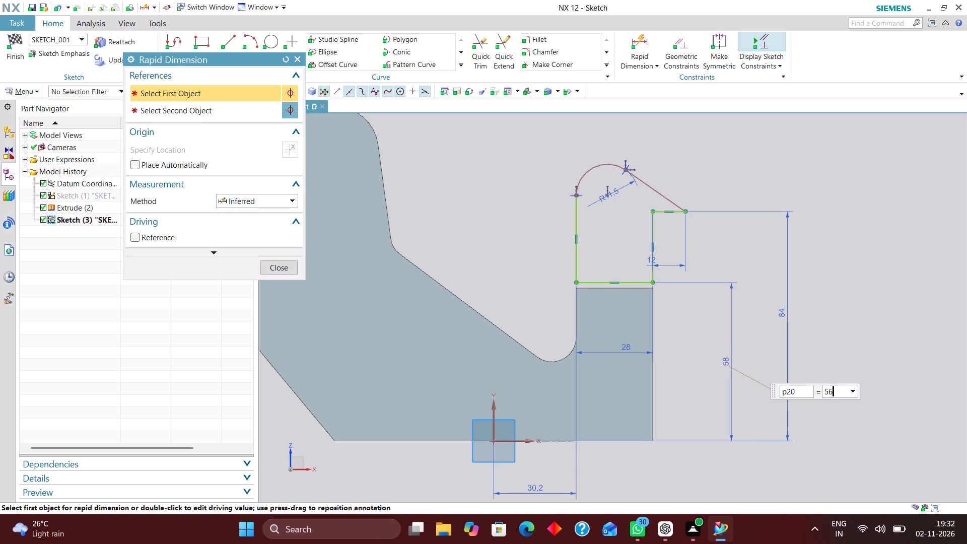
key("Return")
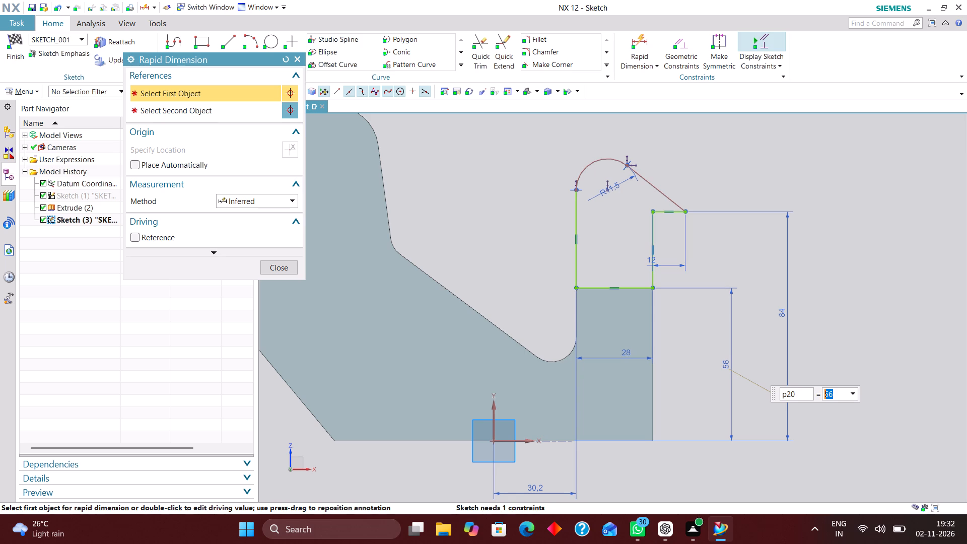
left_click(275, 263)
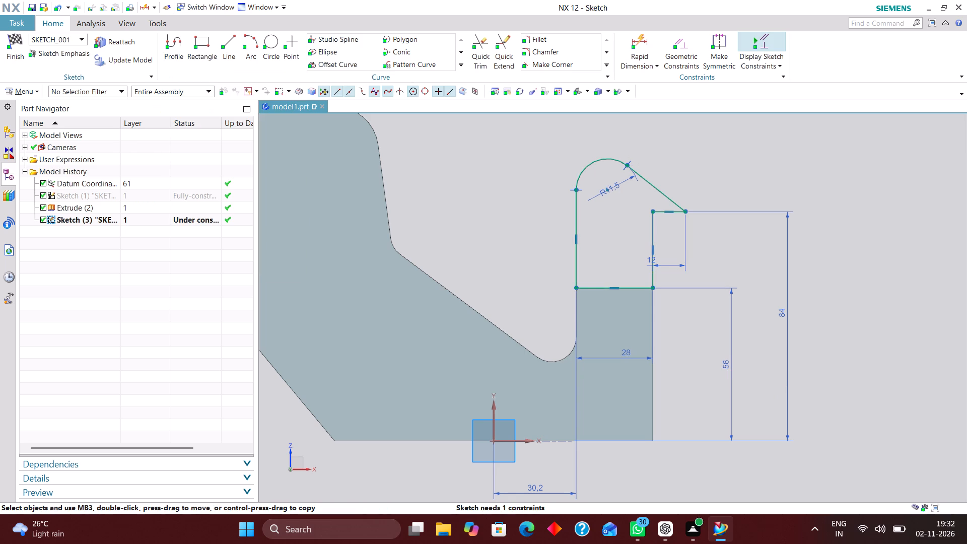
Set the base line's height above the horizontal axis to 48 mm.
double_click(725, 364)
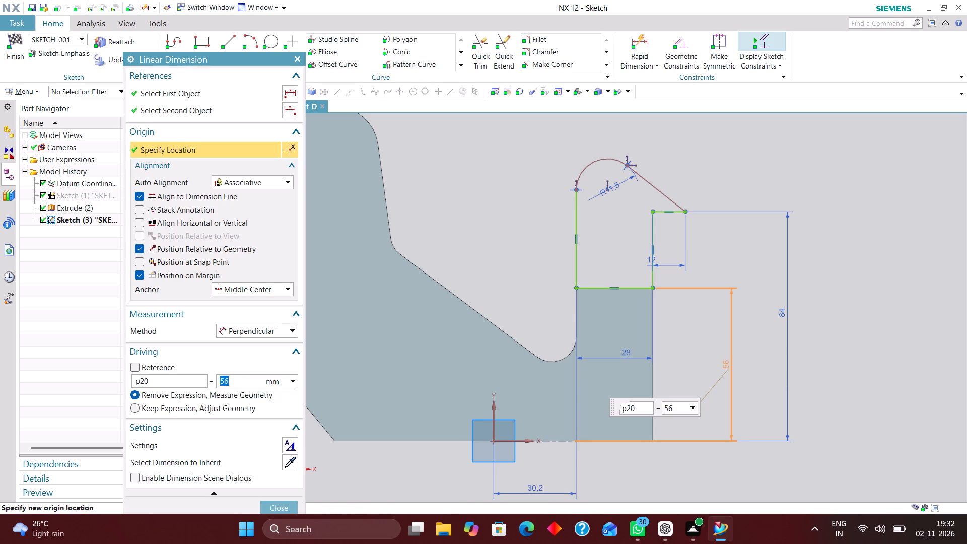
type("48")
key("Return")
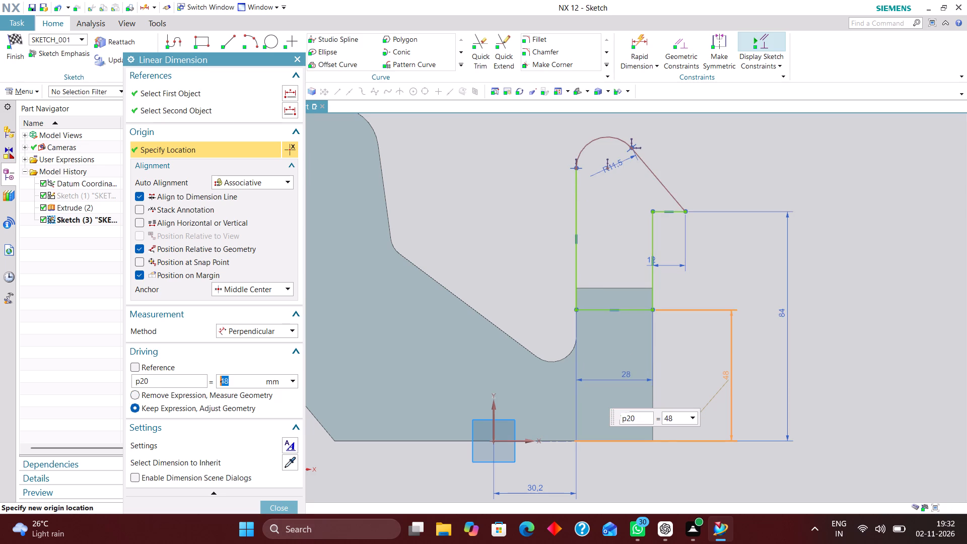
Set the short step line's height above the horizontal axis to 56 mm.
double_click(782, 315)
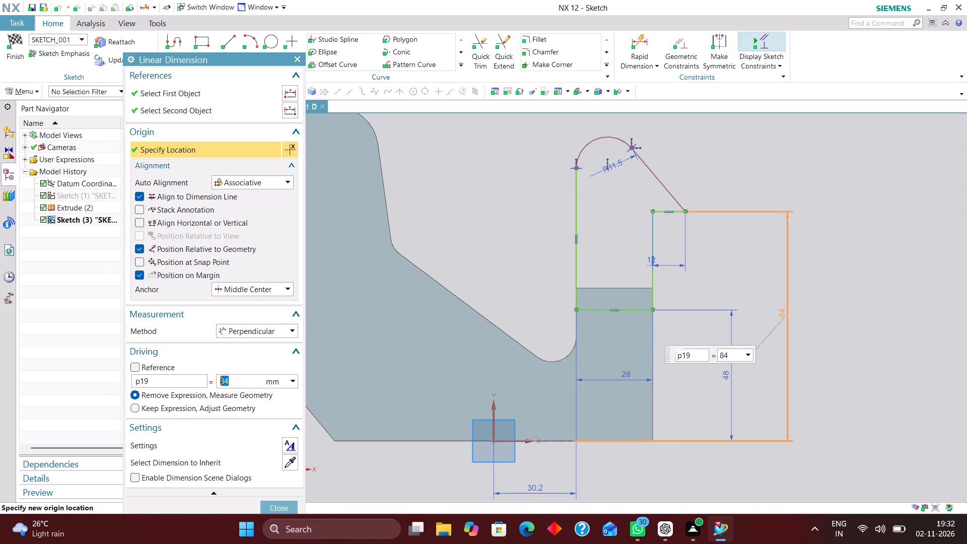
left_click_drag(731, 353, 671, 356)
type("56")
key("Return")
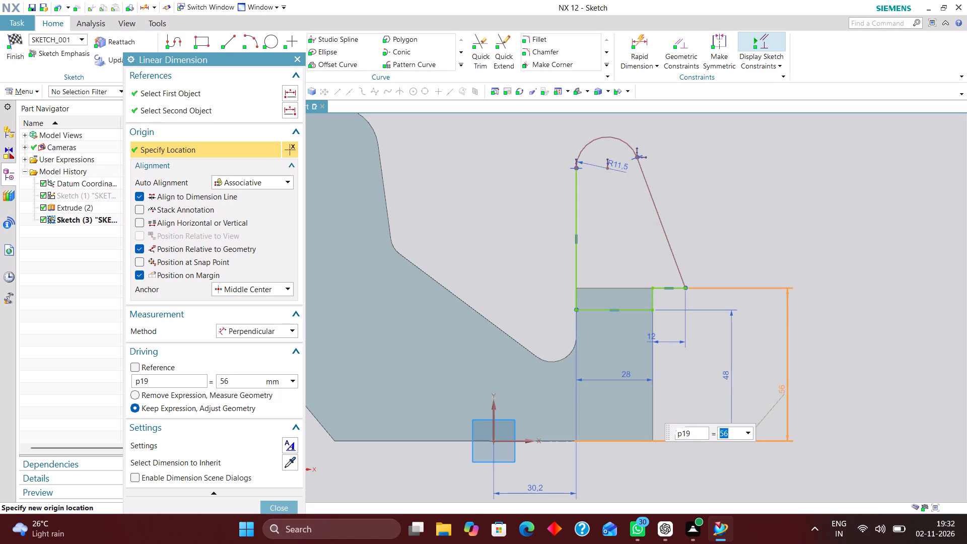
left_click(272, 504)
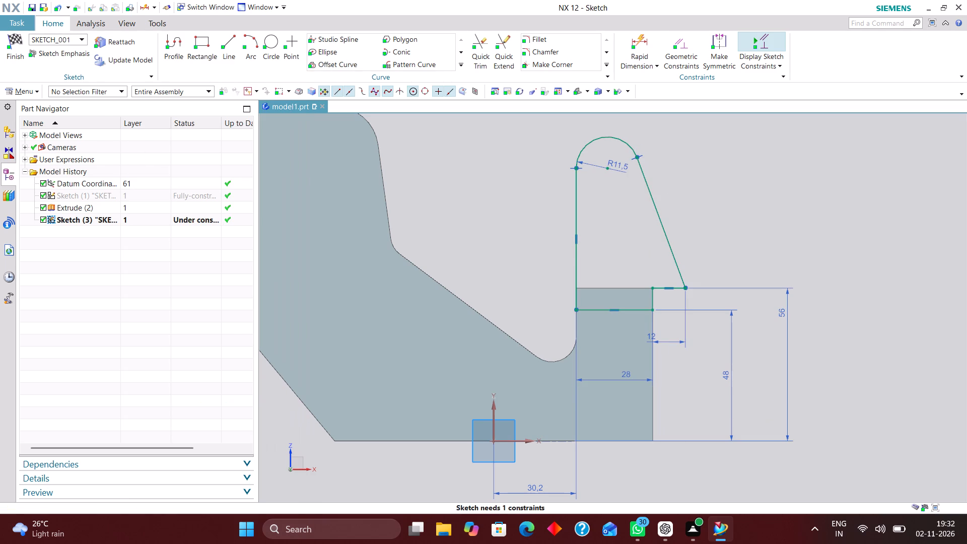
Dimension the height from the sketch's horizontal axis to the R11.5 arc's centre at 84 mm.
left_click(636, 47)
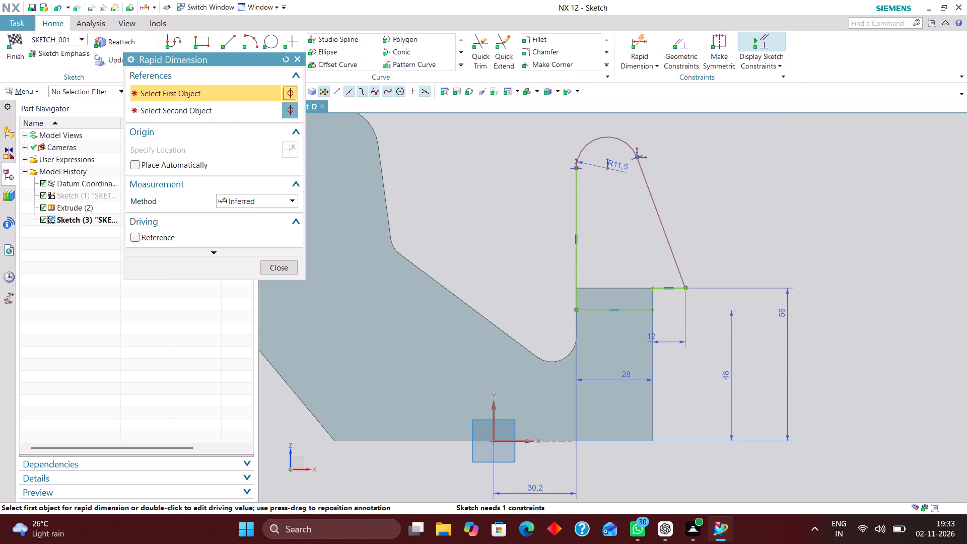
left_click(510, 443)
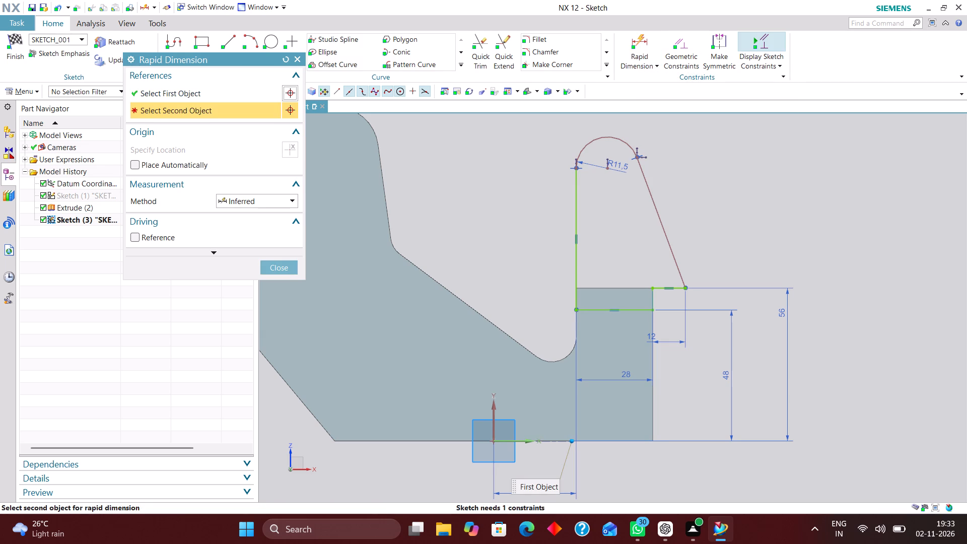
left_click(605, 169)
left_click(854, 320)
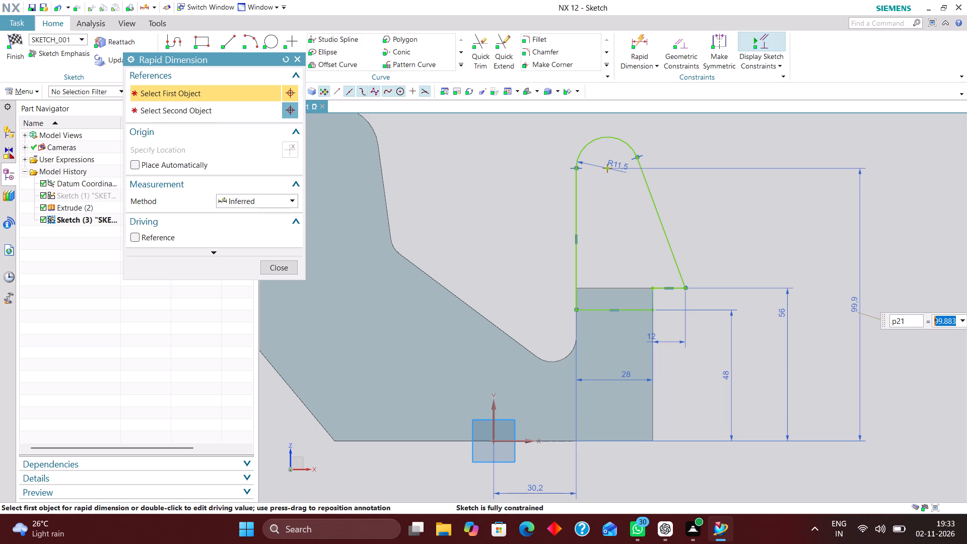
type("84")
key("Return")
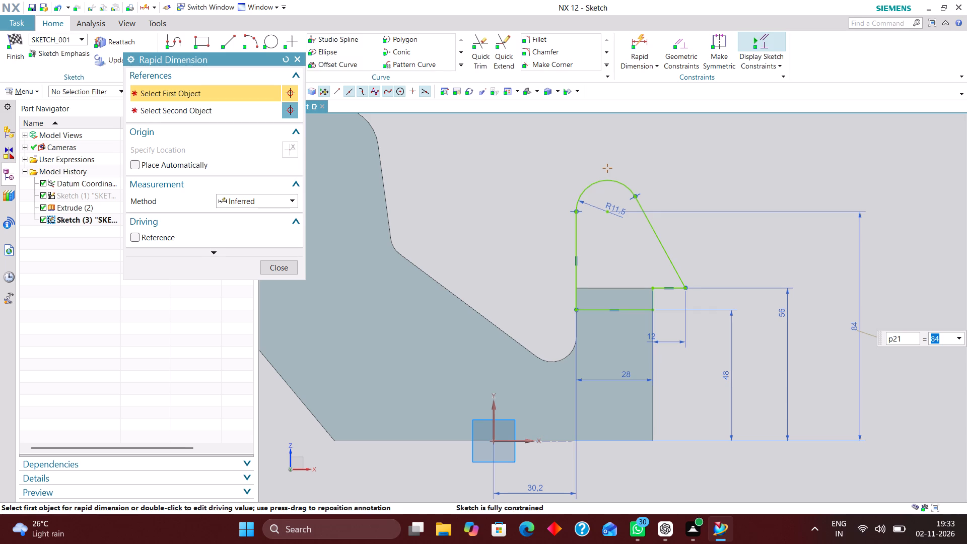
left_click(281, 268)
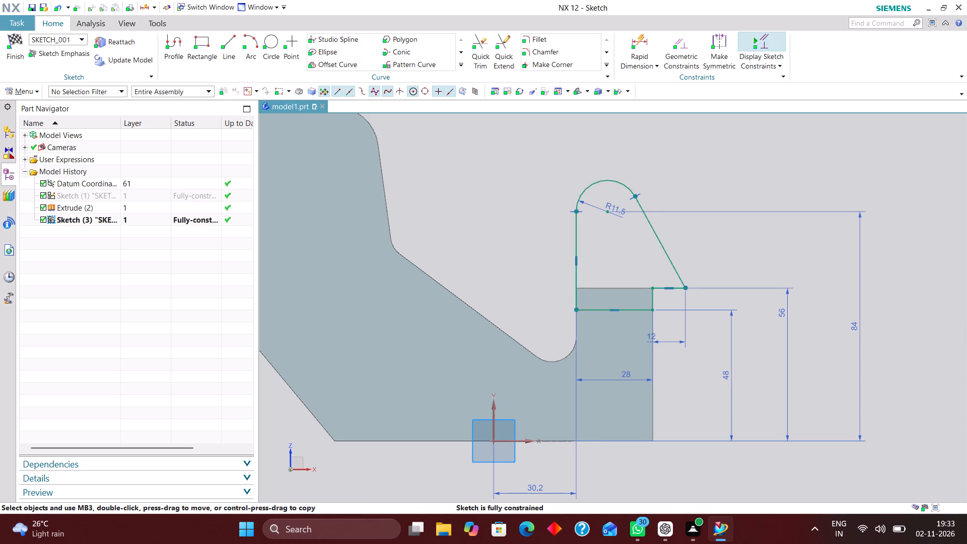
Move the 12 mm dimension clear of the block's edge and finish the sketch.
scroll(704, 322, "down", 2)
scroll(703, 278, "up", 3)
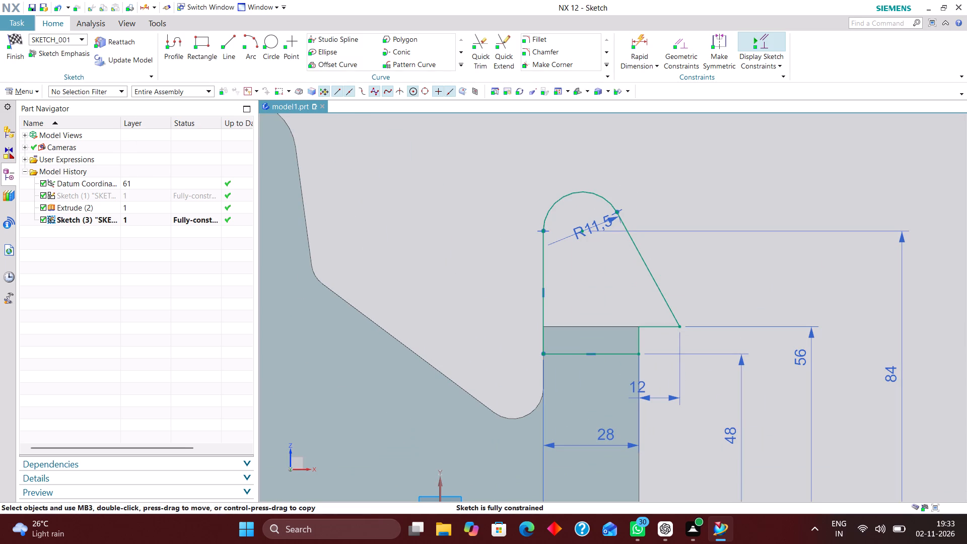
scroll(702, 264, "down", 2)
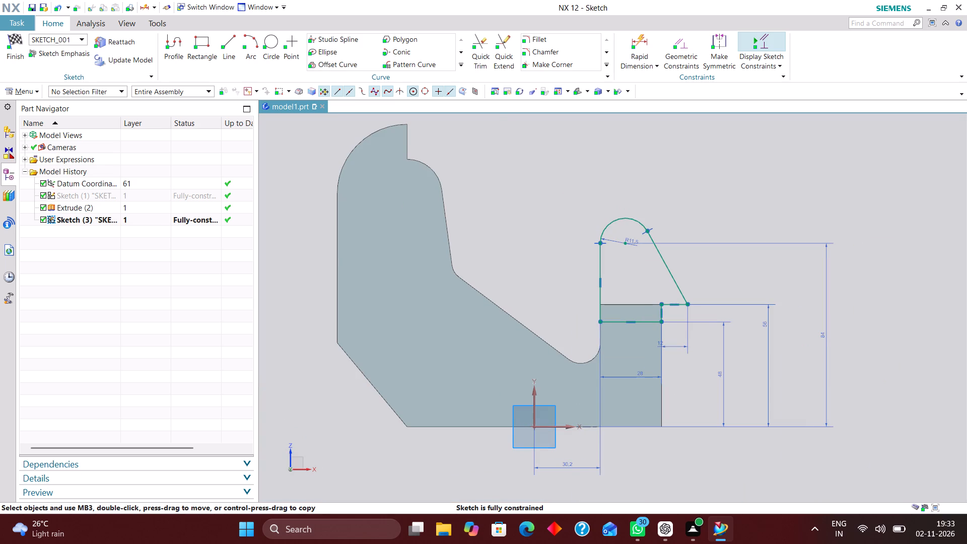
scroll(671, 342, "up", 4)
left_click_drag(652, 344, 695, 341)
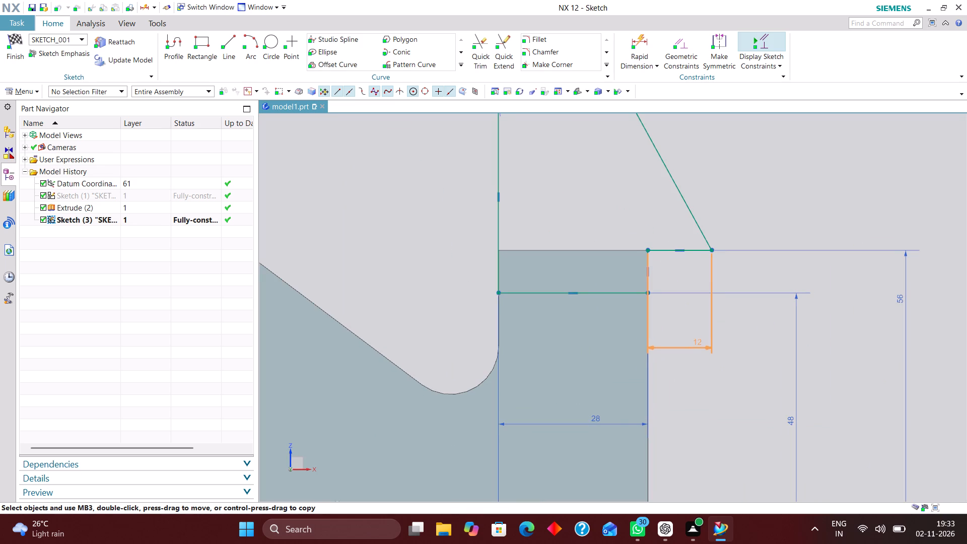
left_click_drag(695, 341, 685, 339)
scroll(599, 366, "down", 3)
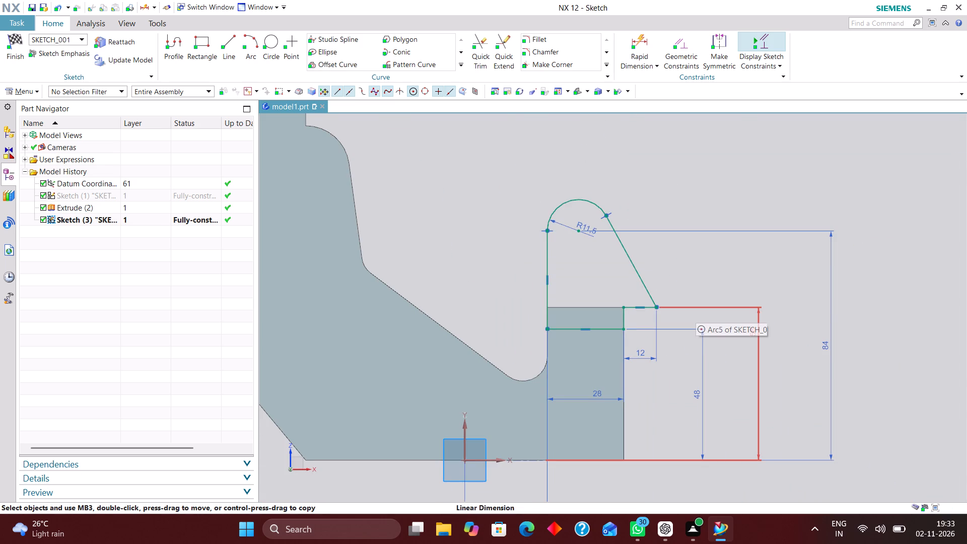
left_click(17, 40)
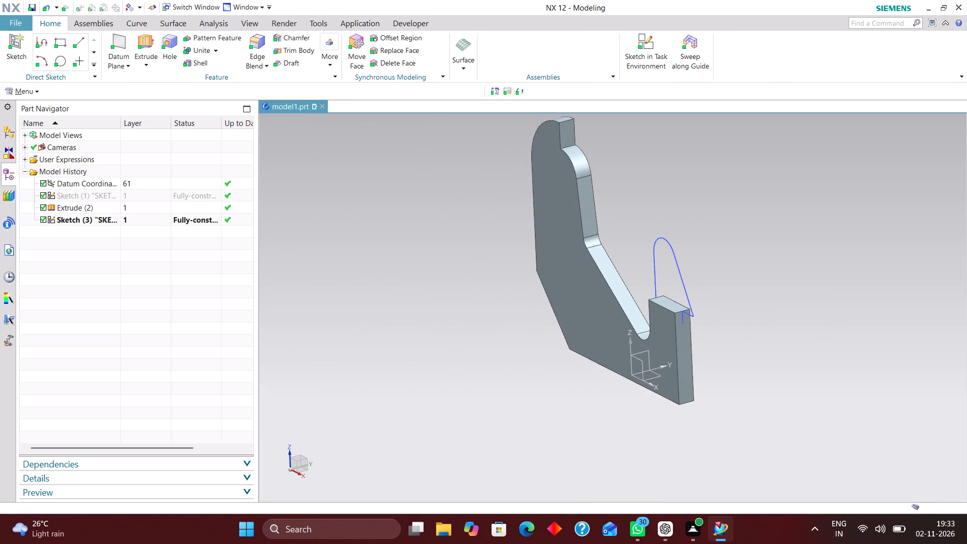
Reopen the second outline's sketch, examine its profile with the plate temporarily hidden, and leave the sketch.
scroll(703, 320, "up", 7)
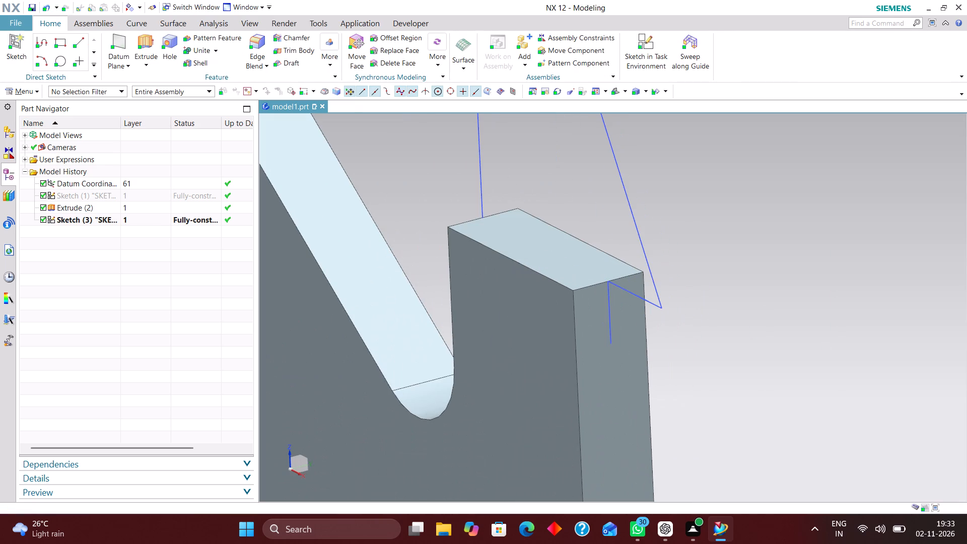
left_click(147, 220)
right_click(146, 218)
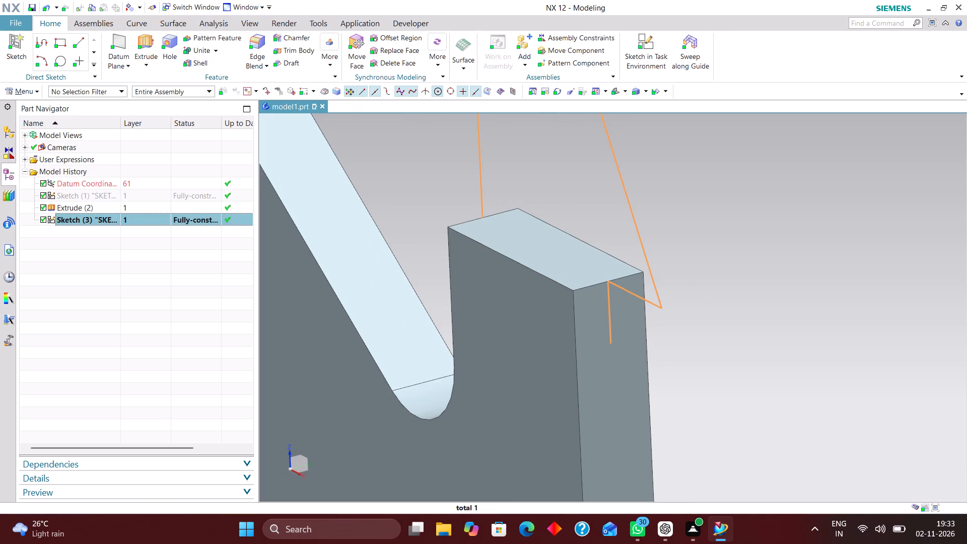
left_click(212, 257)
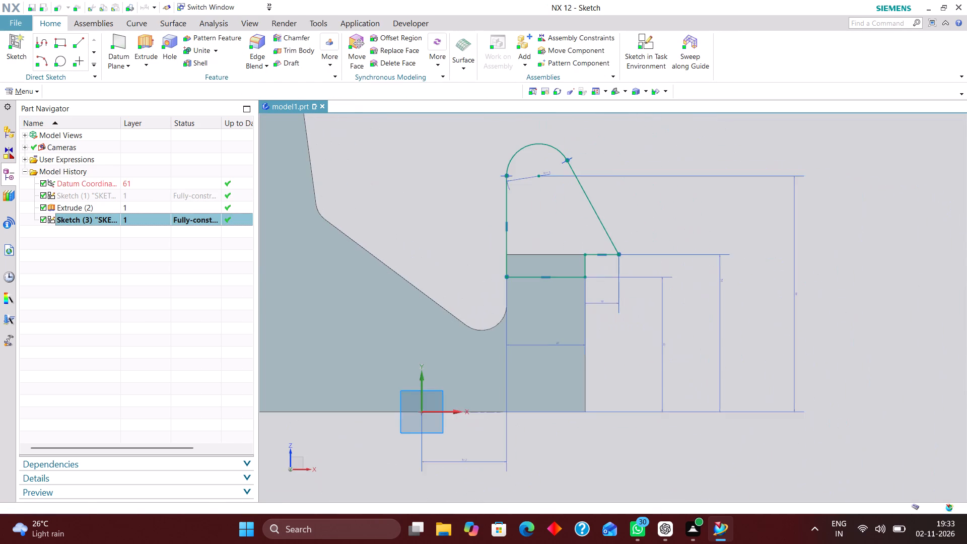
scroll(606, 253, "up", 6)
right_click_drag(486, 276, 487, 338)
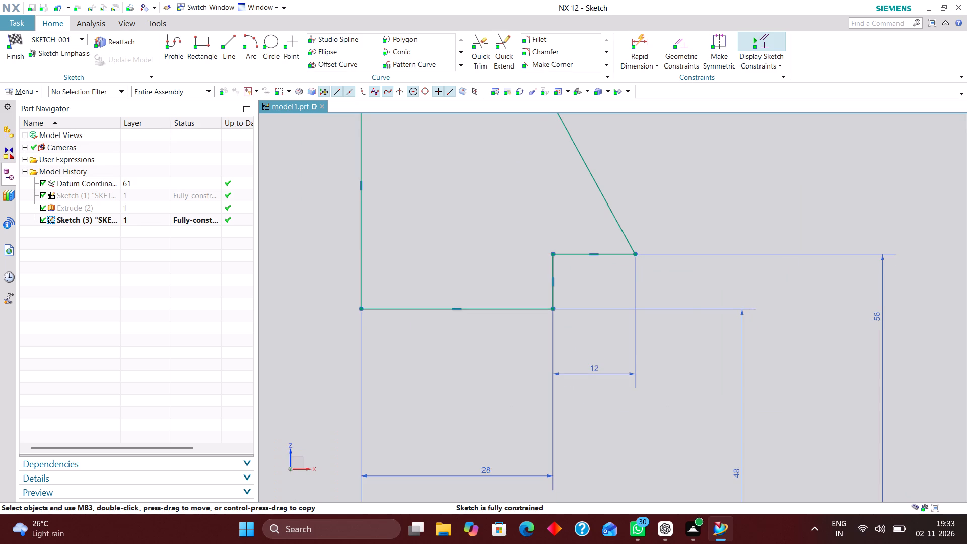
scroll(507, 327, "down", 5)
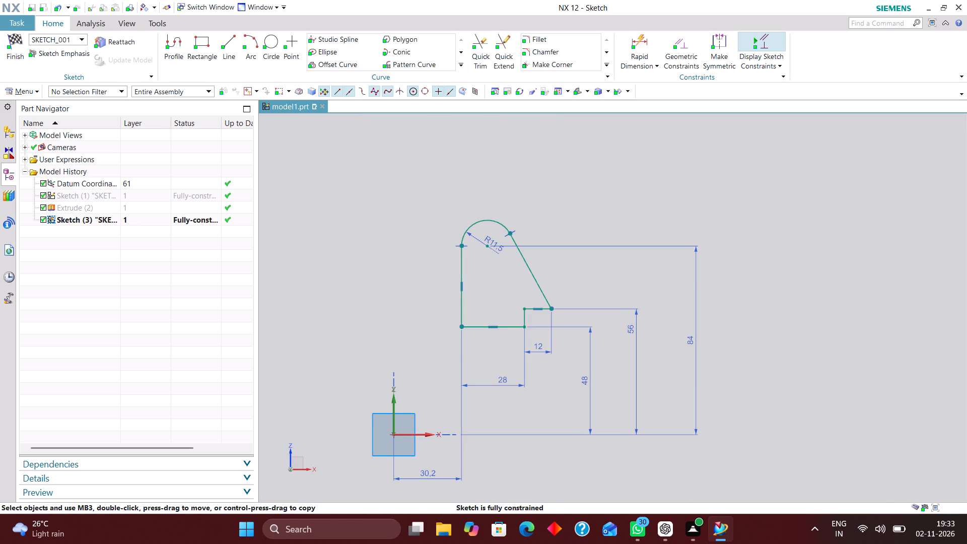
right_click(99, 203)
left_click(125, 211)
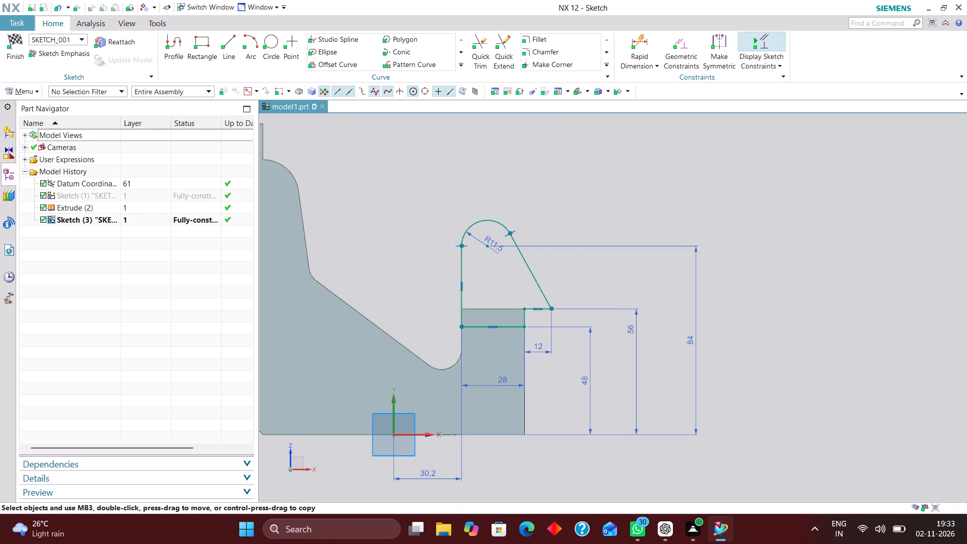
left_click(10, 42)
Extrude the second outline symmetrically by 27/2 mm to each side as a separate body with no Boolean.
scroll(639, 239, "down", 3)
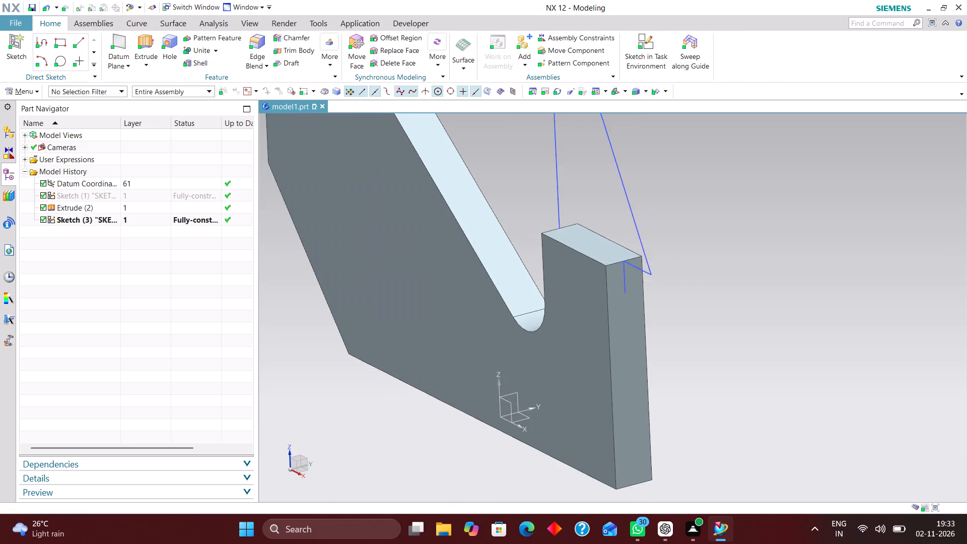
scroll(664, 232, "down", 2)
left_click(144, 42)
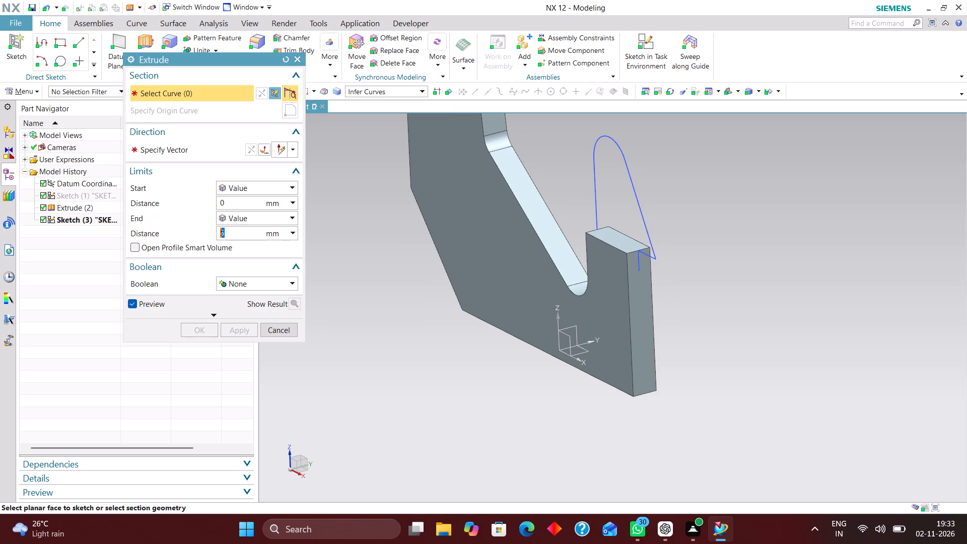
left_click(636, 204)
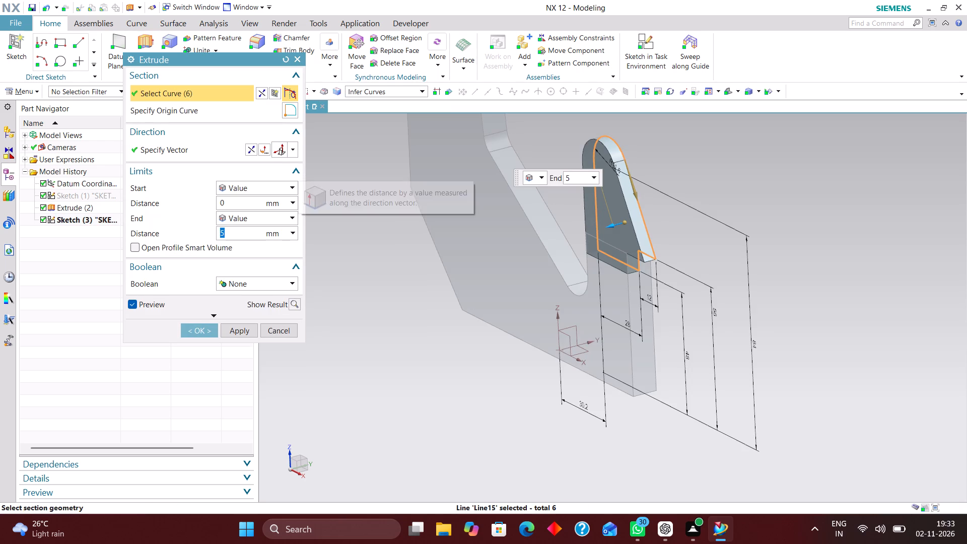
left_click(254, 182)
left_click(261, 215)
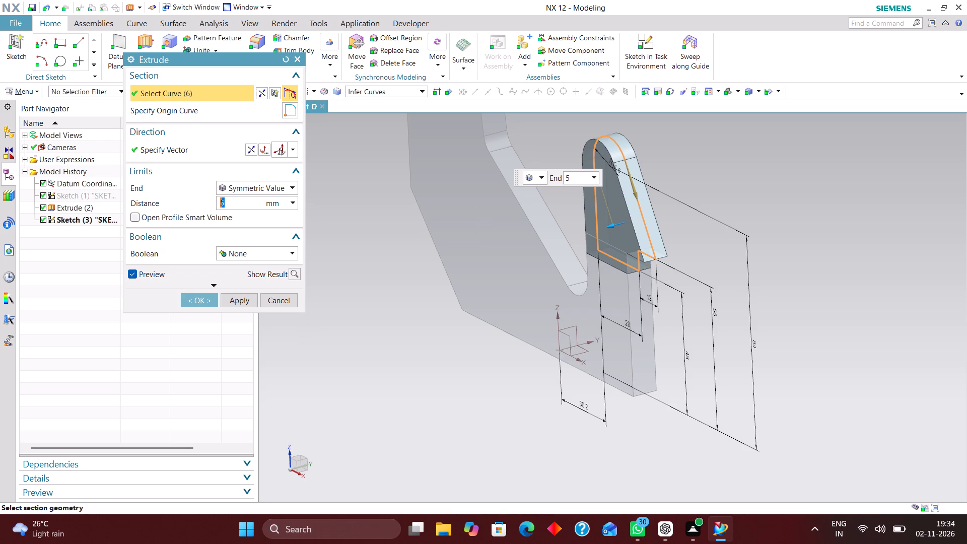
type("27/2")
key("Return")
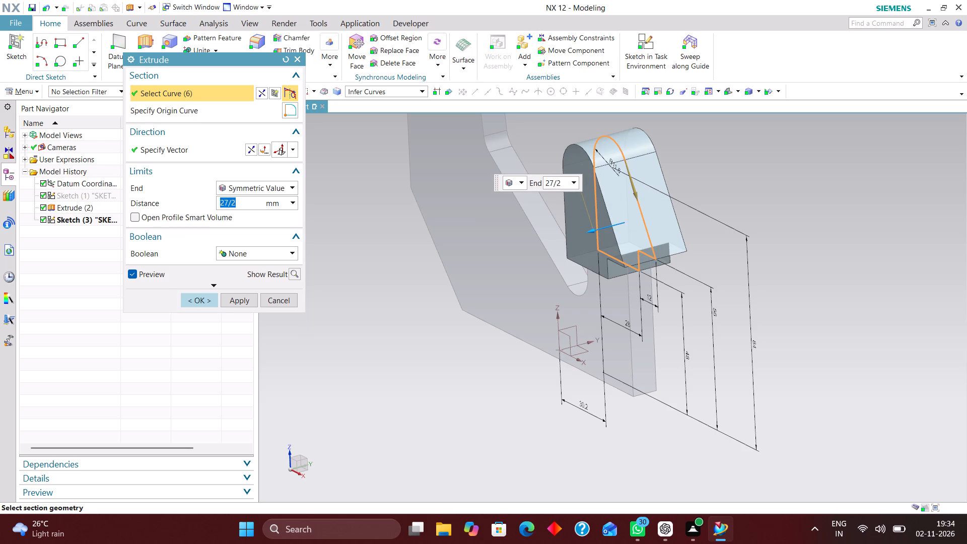
left_click(194, 301)
Hide the second outline's sketch.
right_click_drag(646, 219, 653, 264)
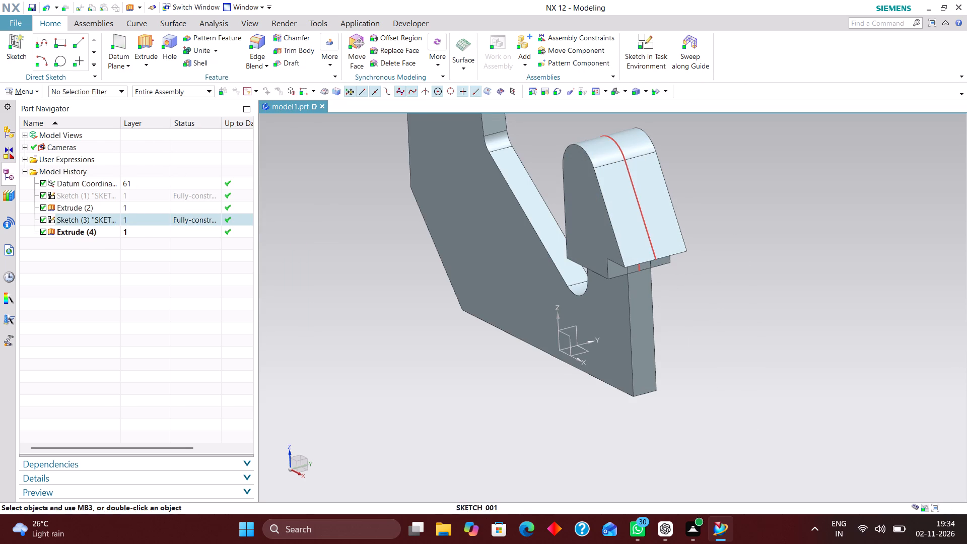
right_click_drag(653, 264, 688, 337)
Unite the new R11.5-topped block with the plate as the target body.
middle_click_drag(715, 348, 746, 335)
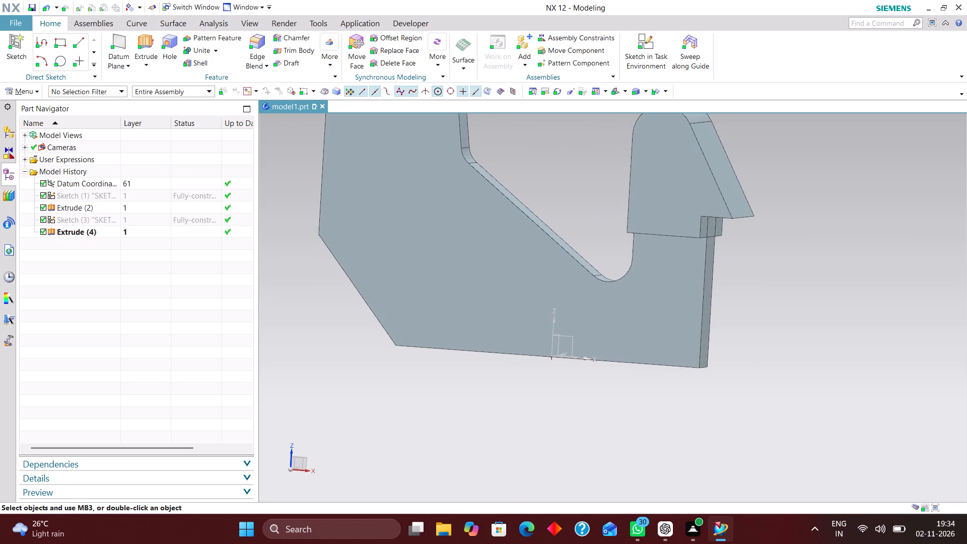
left_click(195, 46)
left_click(494, 224)
left_click(658, 190)
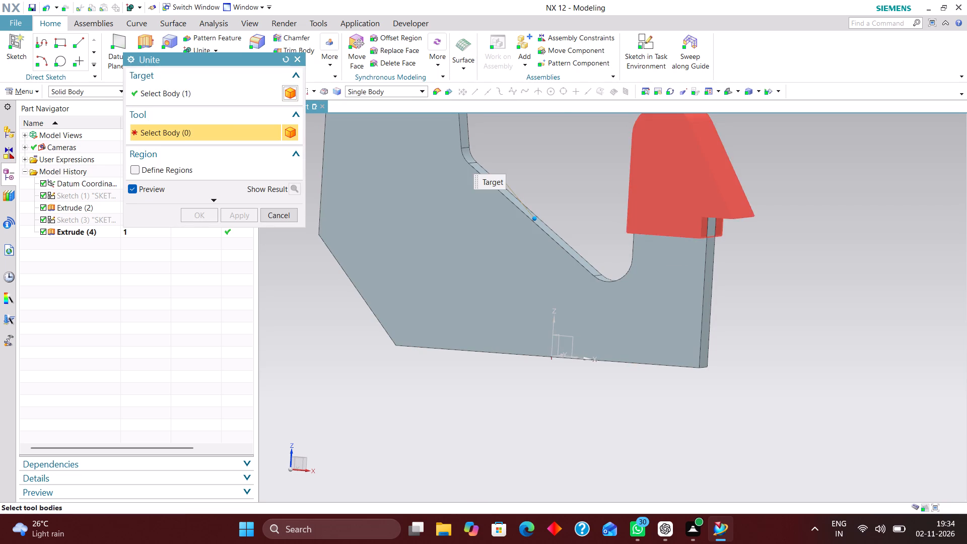
left_click(203, 217)
Create a new sketch on the XZ datum plane.
scroll(603, 258, "up", 1)
middle_click_drag(603, 258, 571, 255)
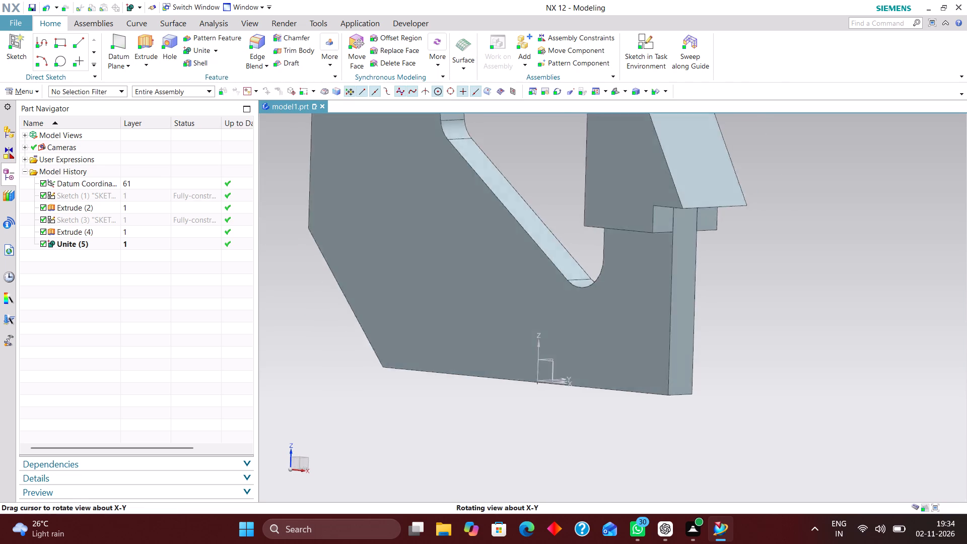
middle_click_drag(571, 255, 556, 250)
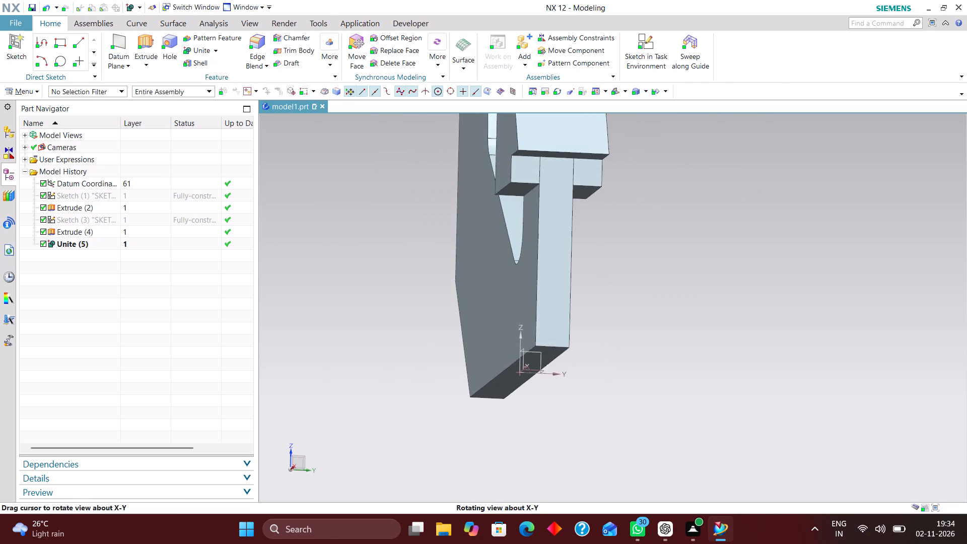
middle_click_drag(556, 250, 566, 242)
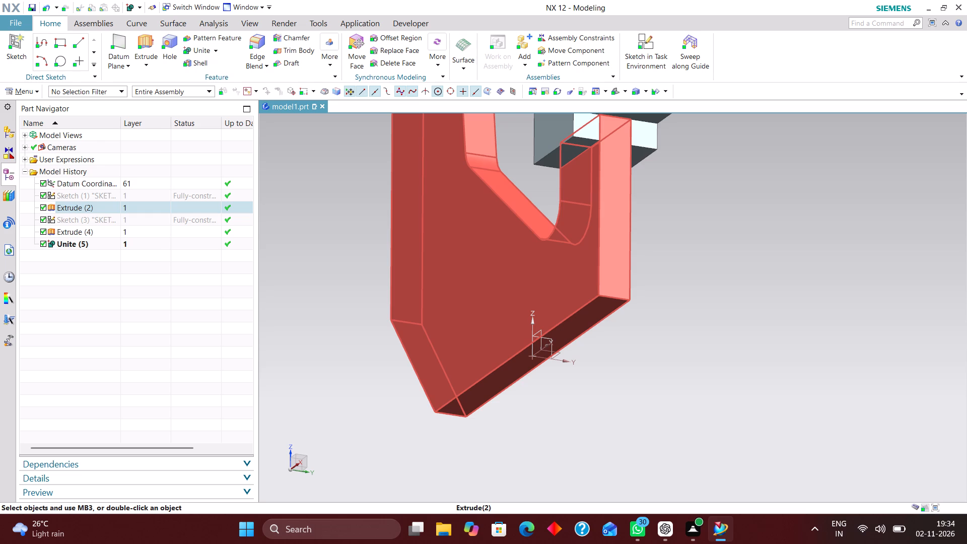
left_click(618, 91)
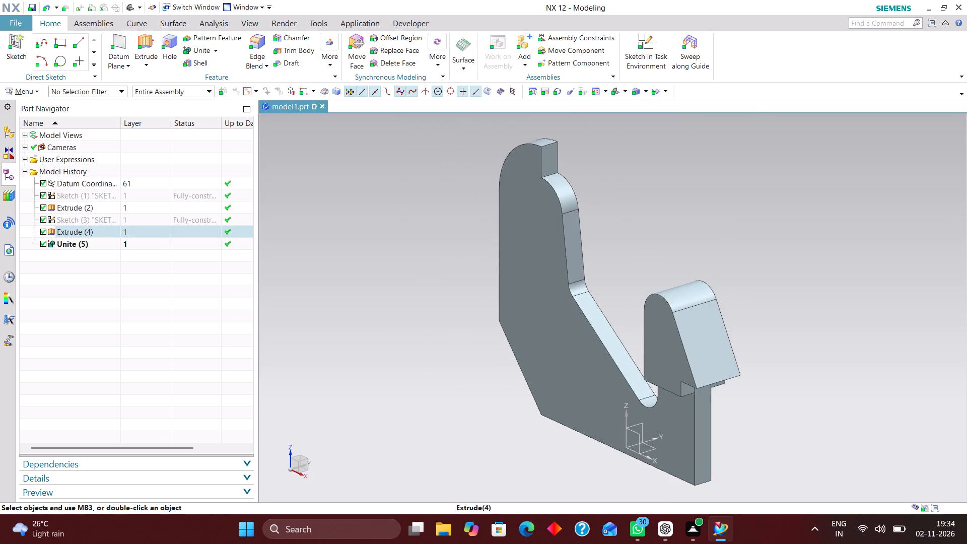
left_click(641, 45)
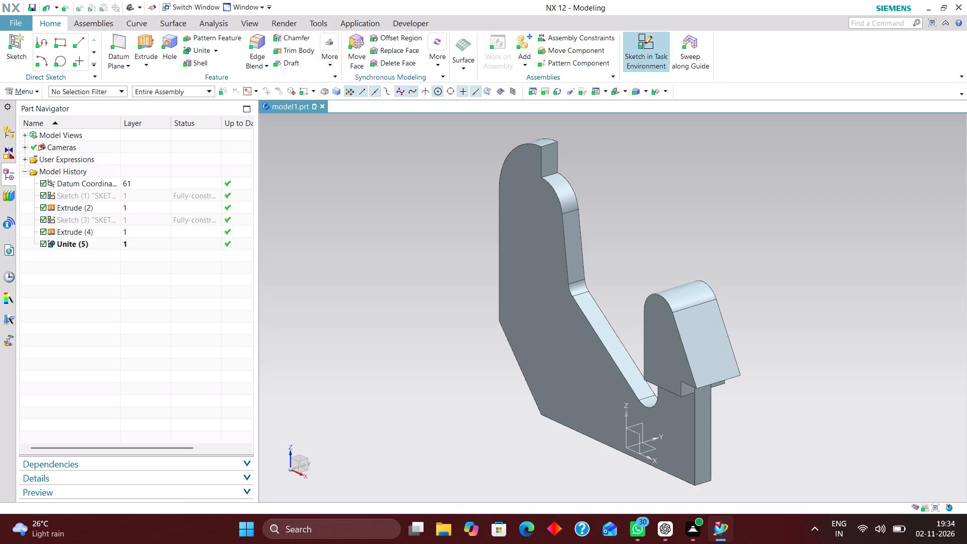
left_click(640, 435)
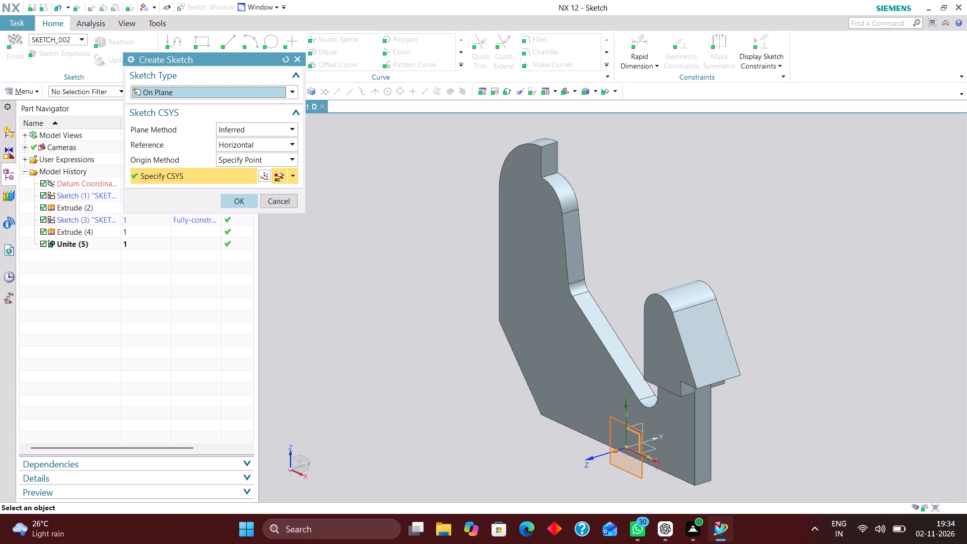
left_click(241, 203)
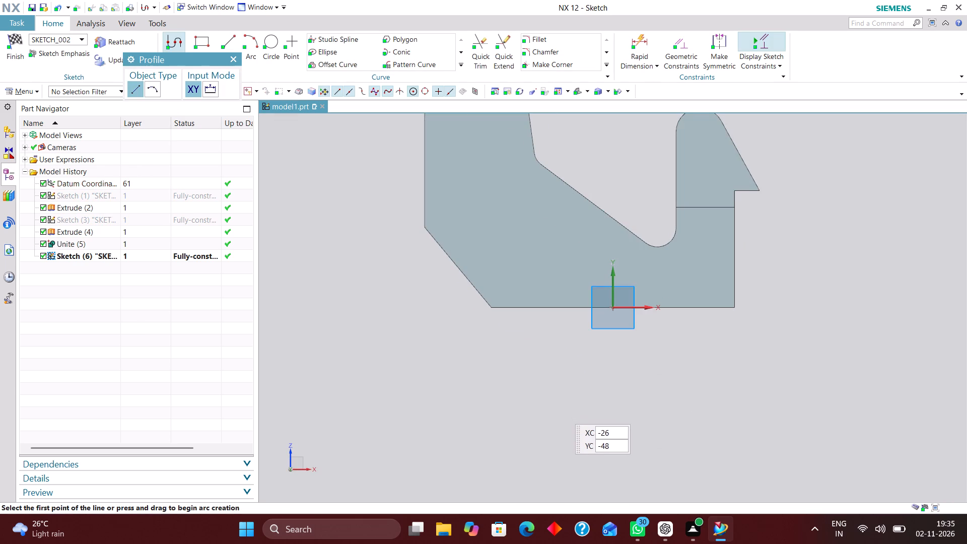
Sketch a circle on the plate near its sloped lower corner, centred about 62 mm from the vertical axis.
scroll(559, 407, "down", 2)
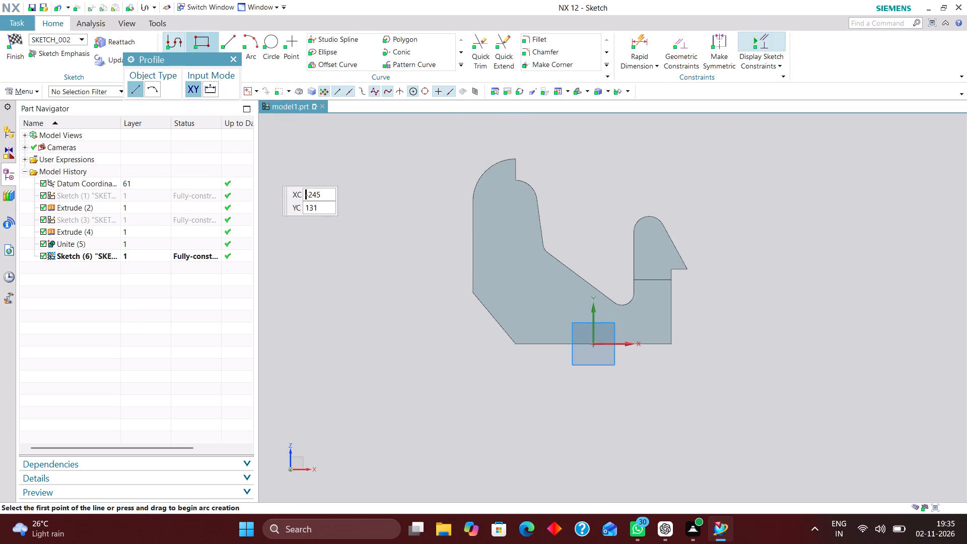
left_click_drag(269, 45, 272, 51)
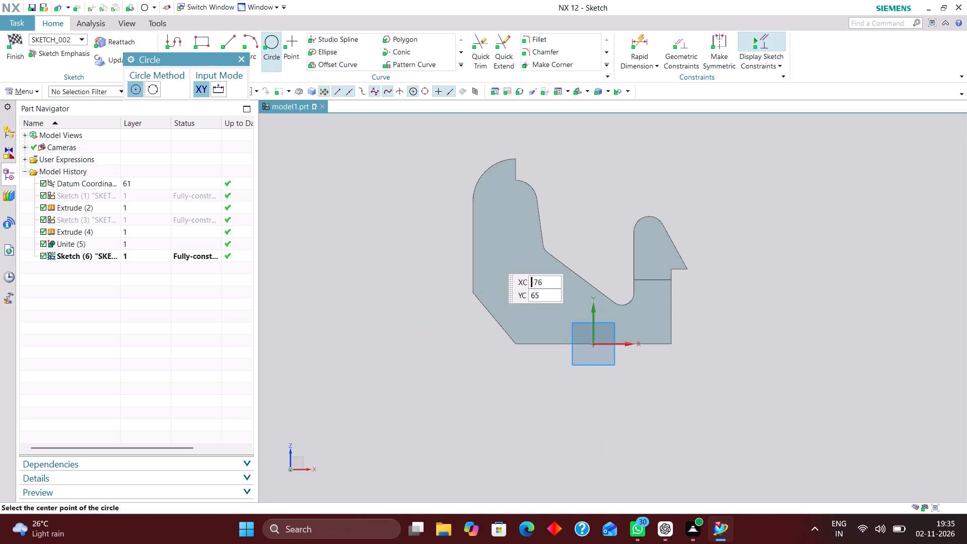
scroll(496, 285, "up", 1)
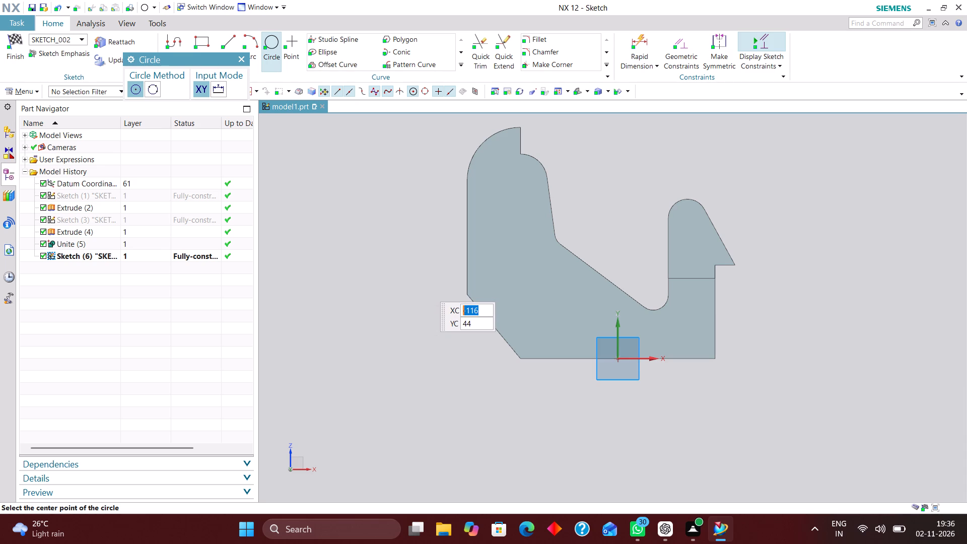
left_click(515, 284)
left_click(531, 307)
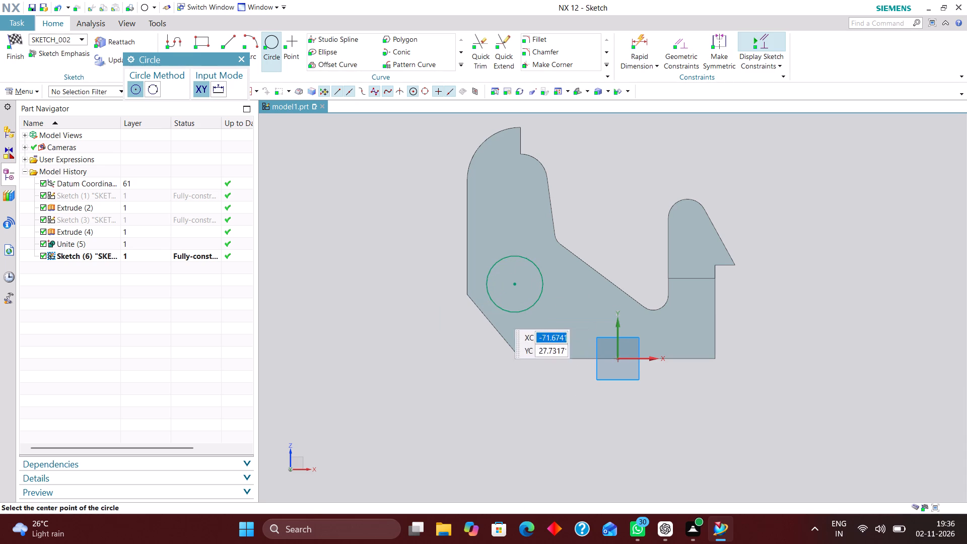
Dimension the circle centre's horizontal distance from the vertical axis as 116.5/2 mm and move the circle lower on the plate.
left_click(648, 47)
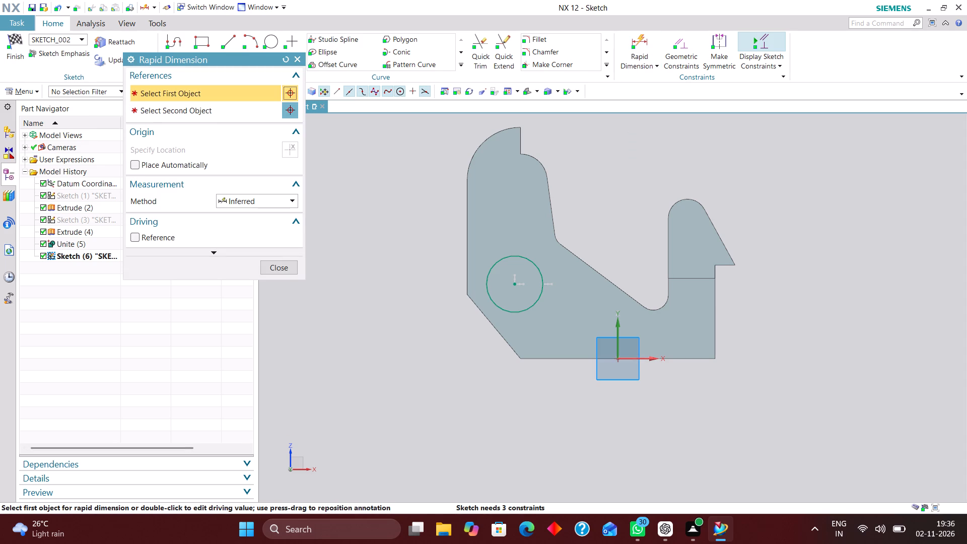
left_click(619, 341)
left_click(513, 284)
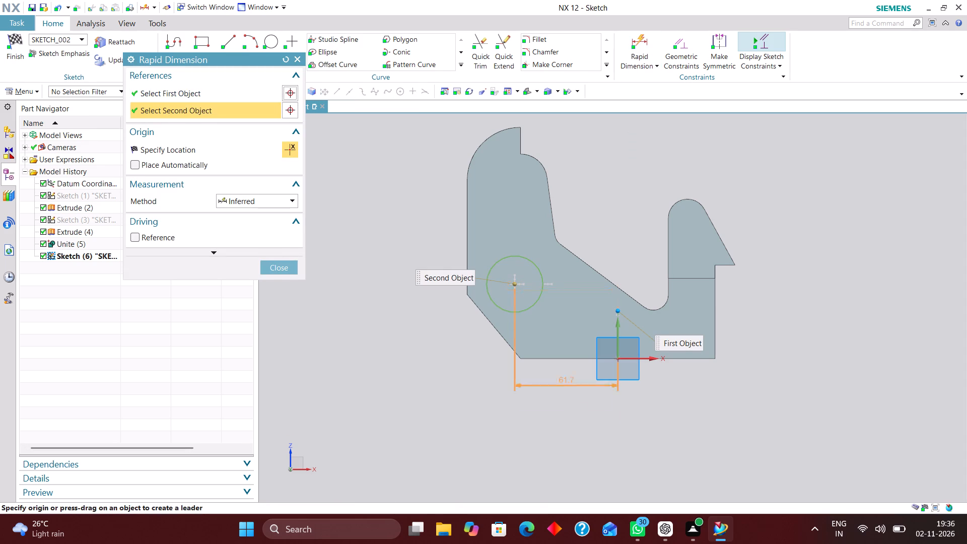
left_click(576, 460)
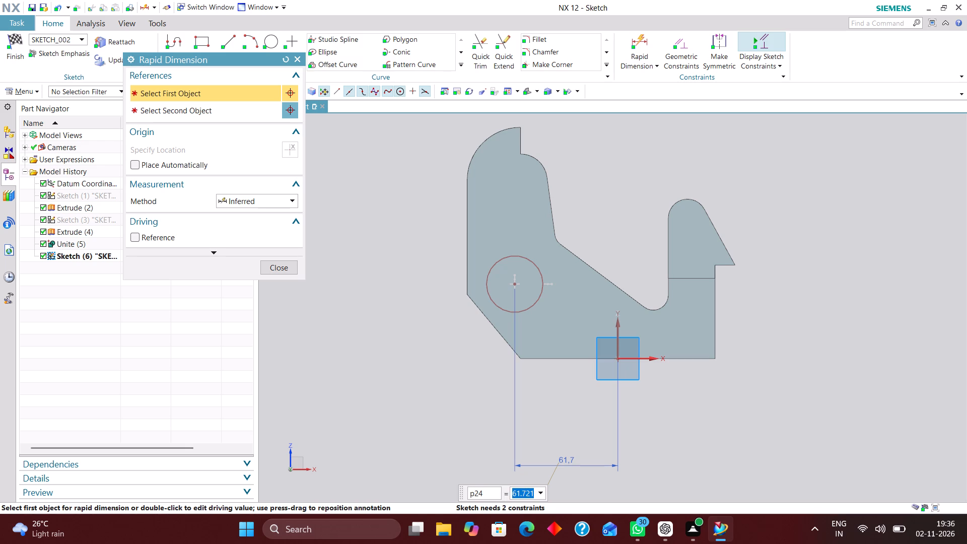
type("11")
type("6.5")
key("Return")
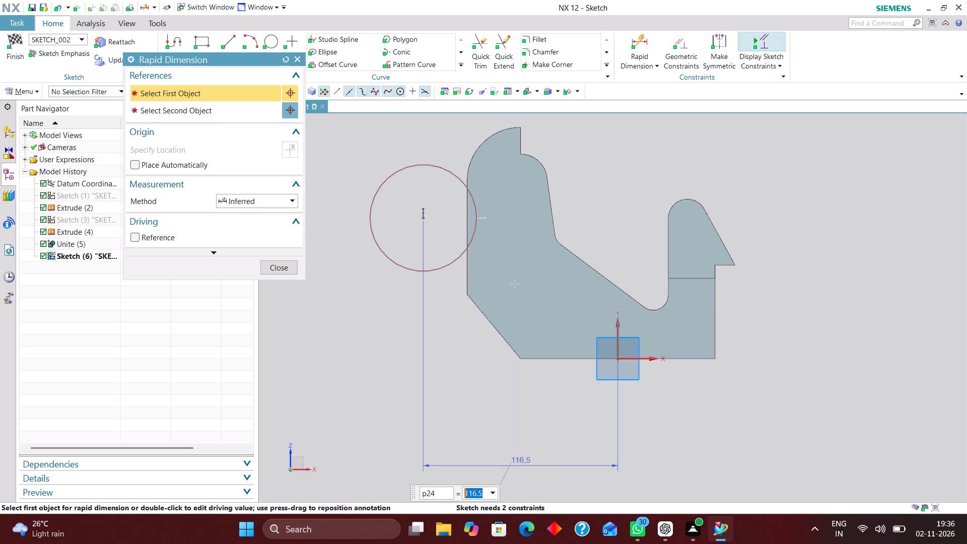
type("115")
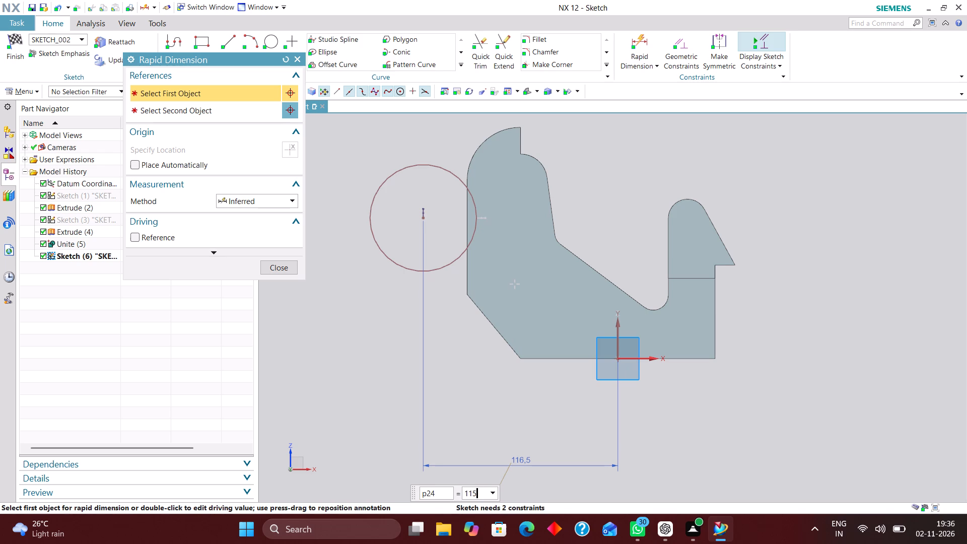
key("BackSpace")
key("3")
key("BackSpace")
type("6.5/")
key("2")
key("Return")
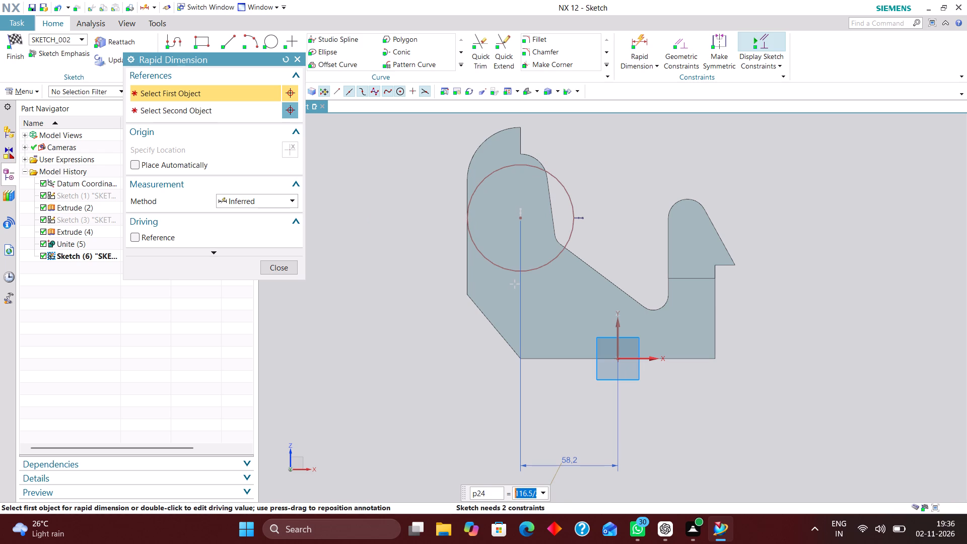
left_click(283, 266)
left_click_drag(520, 215, 515, 271)
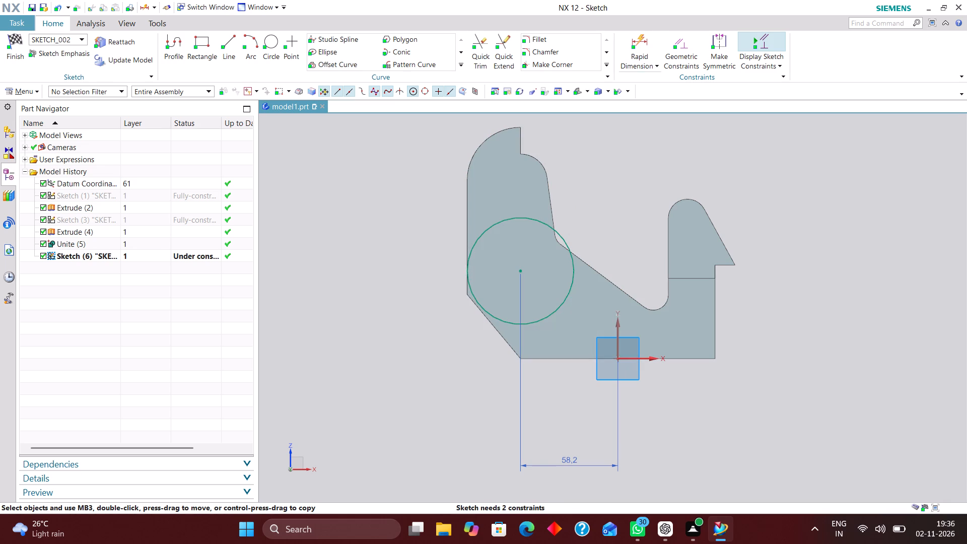
Add a diametral dimension of 40 mm to the circle.
left_click(642, 42)
left_click(278, 198)
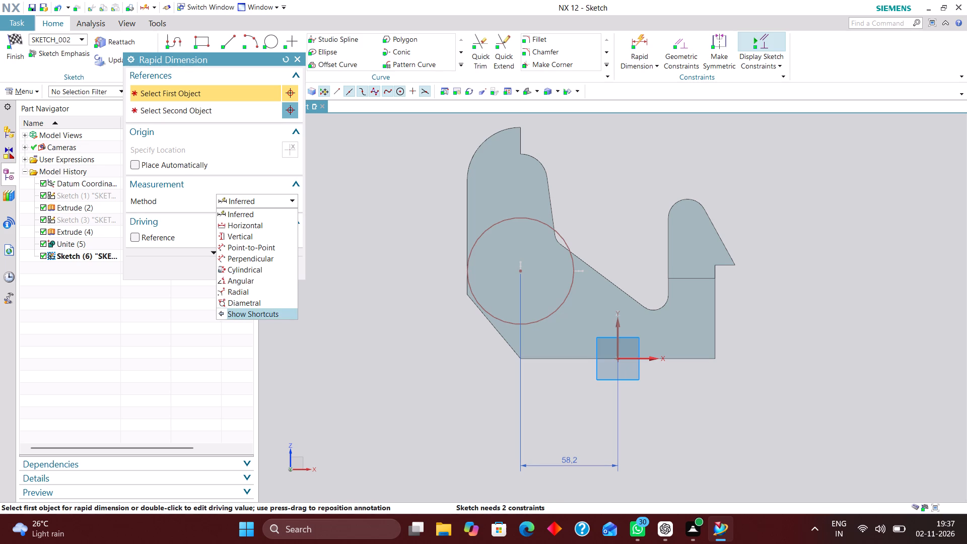
left_click(267, 301)
left_click(564, 301)
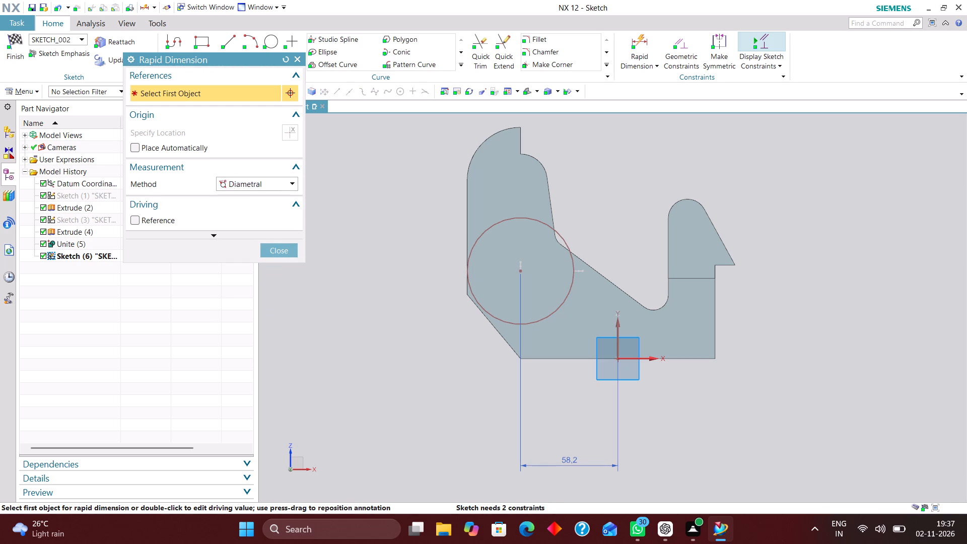
left_click(624, 200)
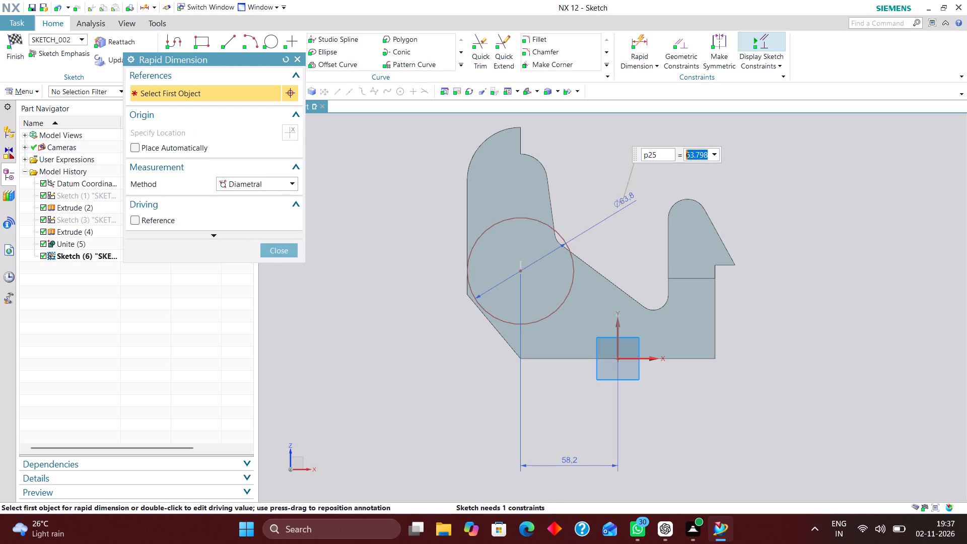
type("40")
key("Return")
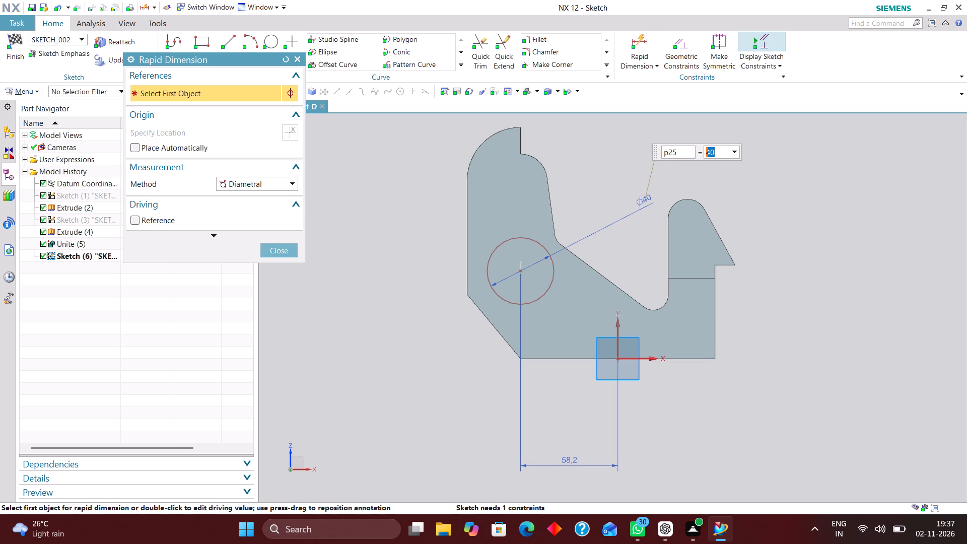
Dimension the circle centre's height above the horizontal axis as 38.5 mm and finish the sketch.
left_click(645, 40)
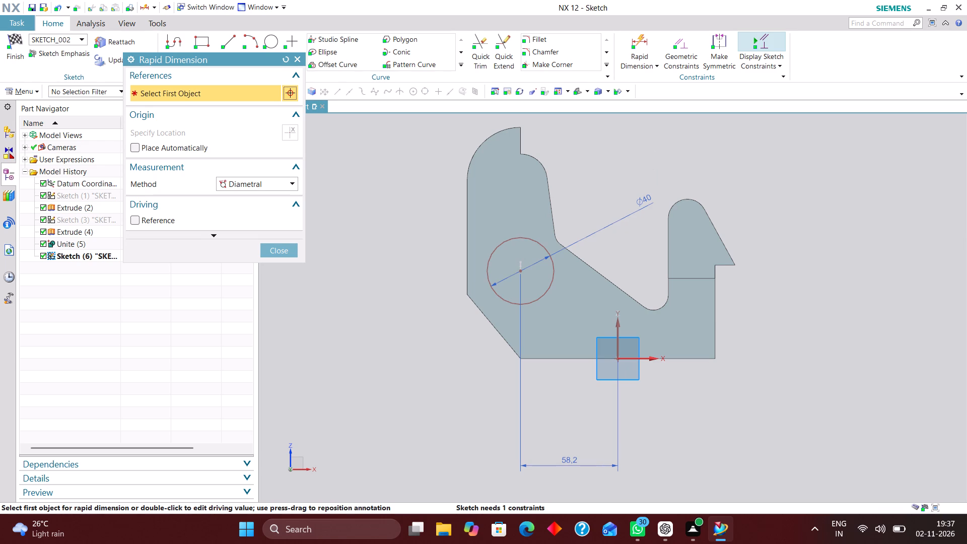
left_click(272, 183)
left_click(270, 196)
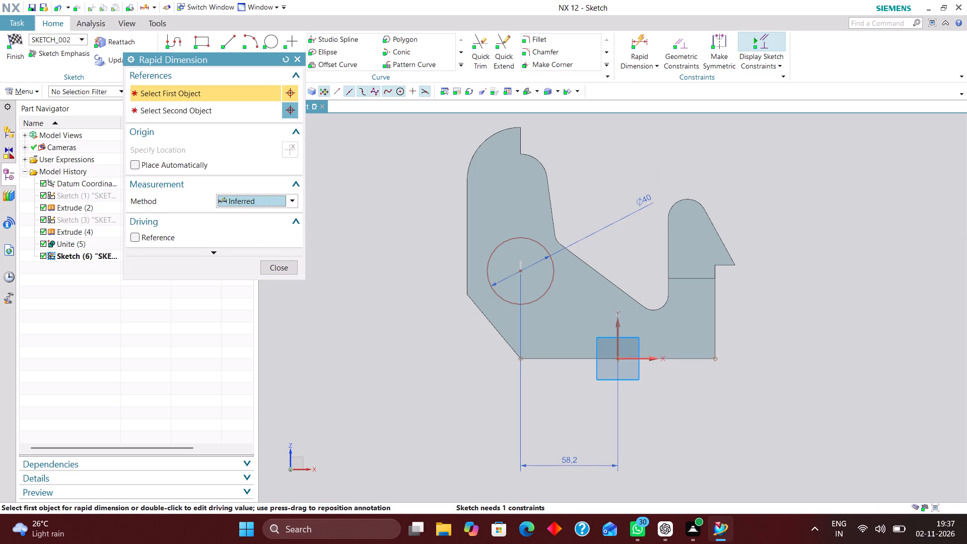
left_click(639, 358)
left_click(522, 270)
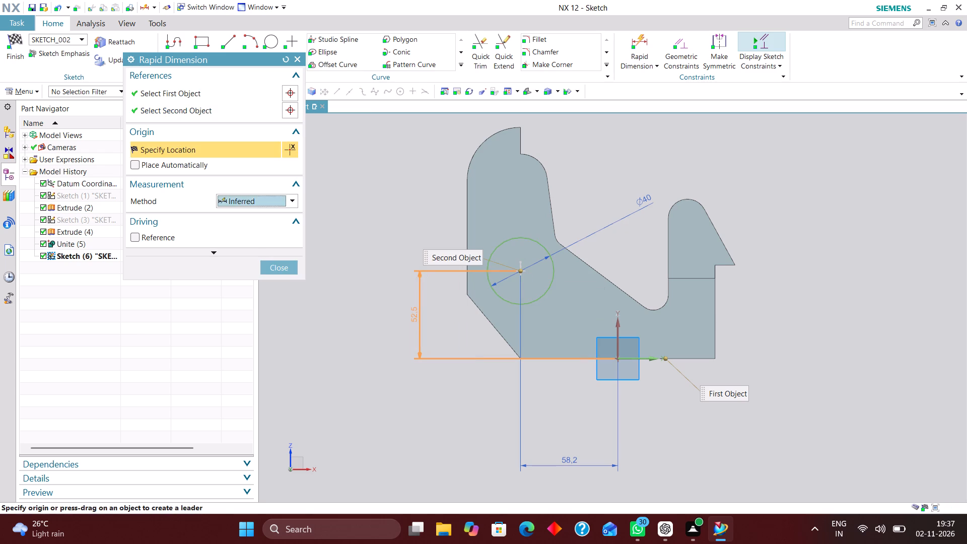
left_click(414, 320)
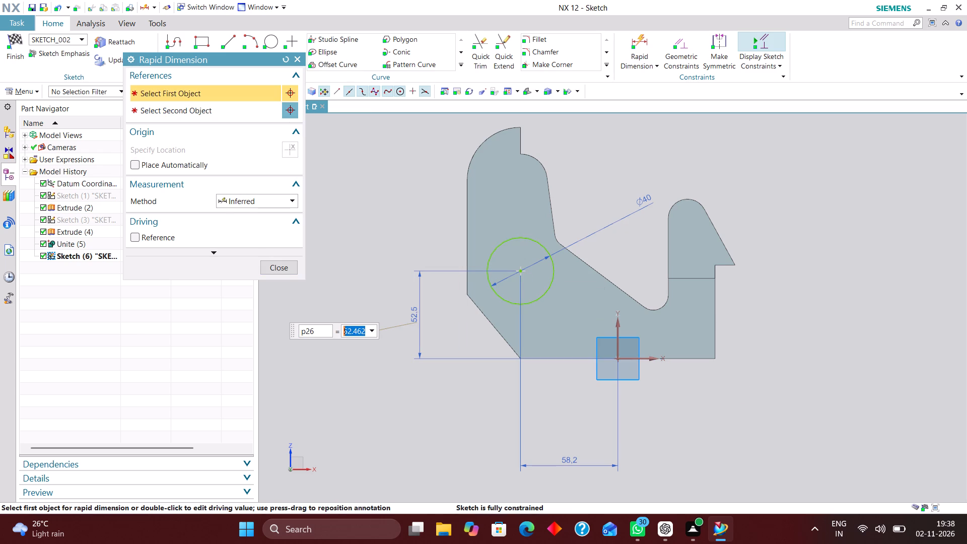
type("38")
type(".5")
key("Return")
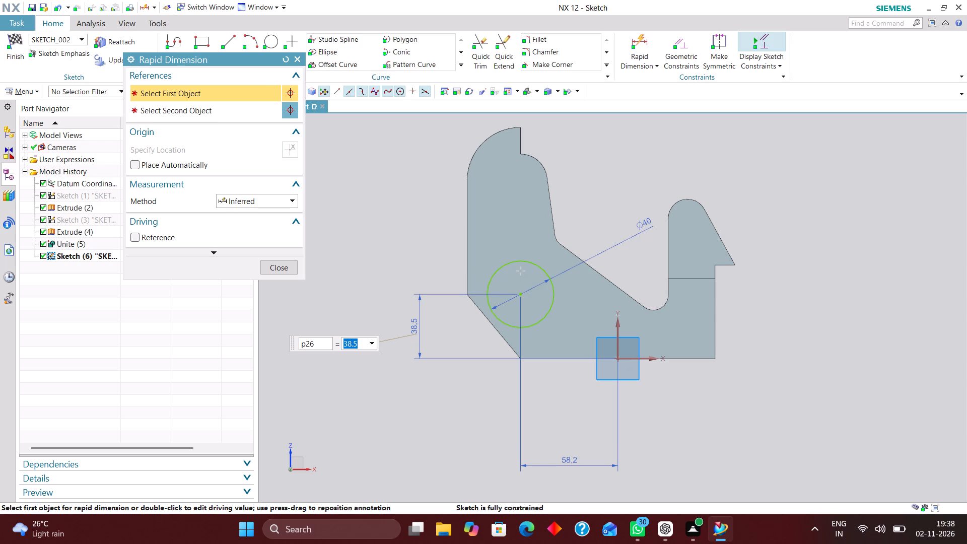
left_click(287, 270)
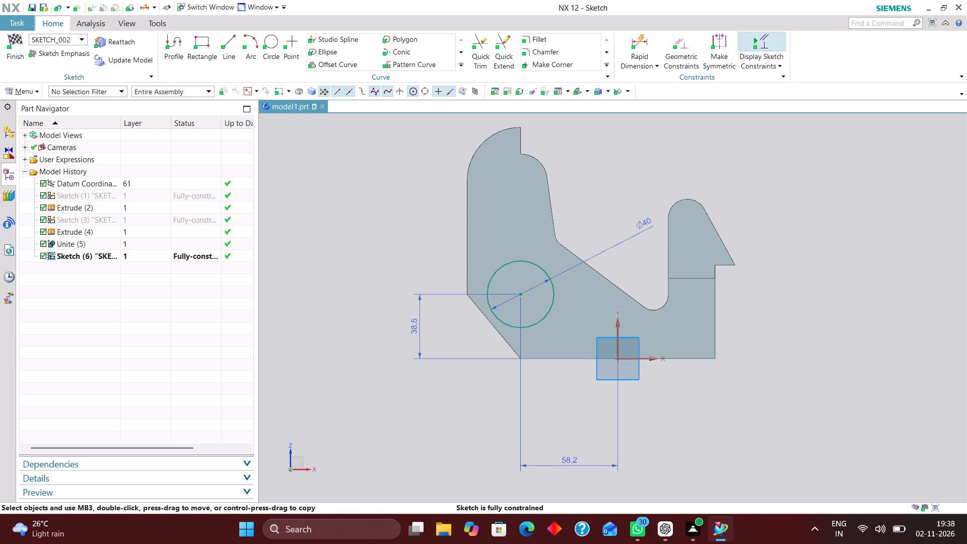
left_click(12, 38)
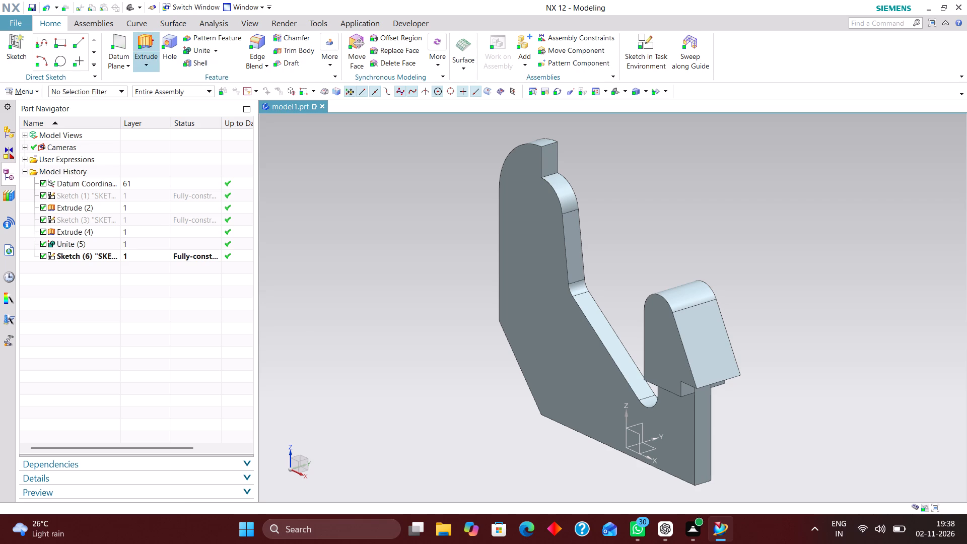
Extrude the 40 mm circle symmetrically by 13.5 mm to each side as a separate body with no Boolean.
left_click(151, 43)
left_click(90, 252)
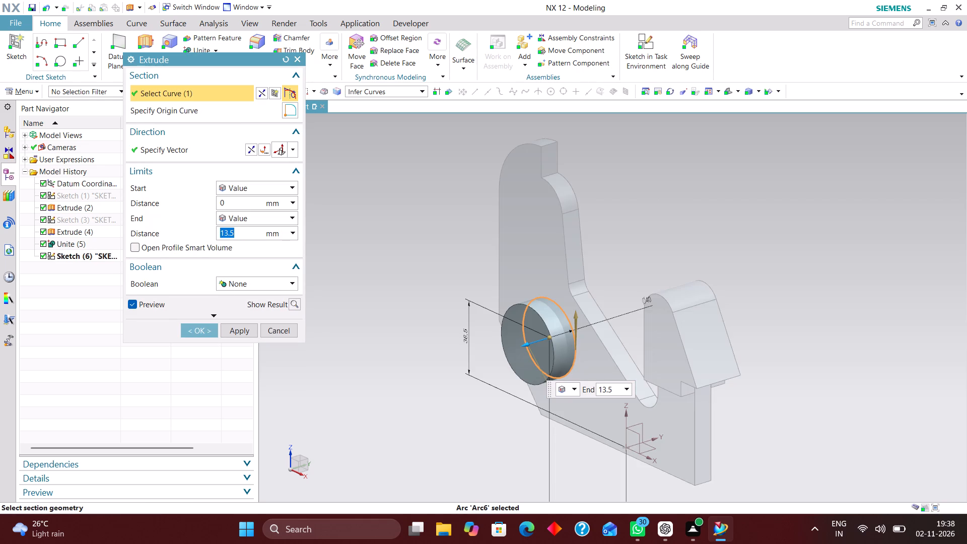
middle_click_drag(834, 353, 854, 332)
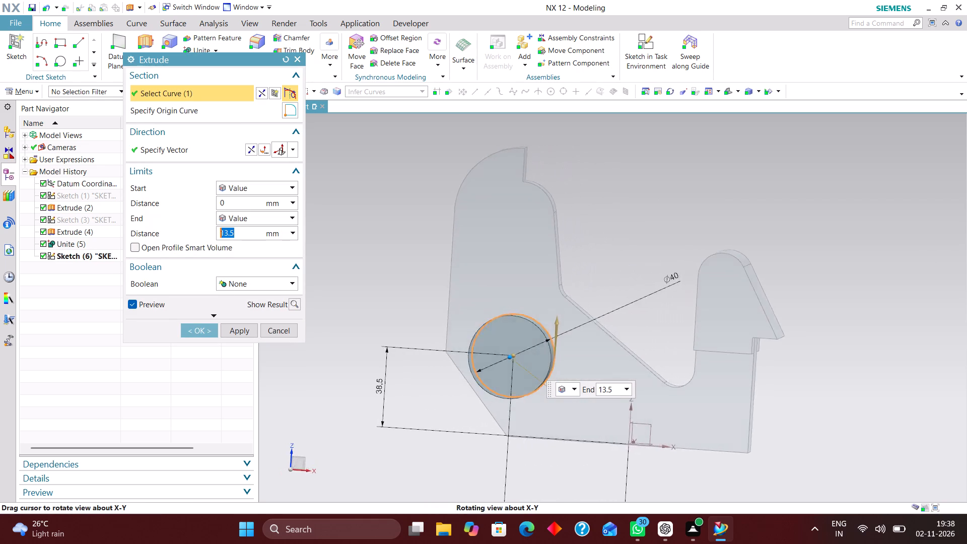
middle_click_drag(854, 332, 722, 399)
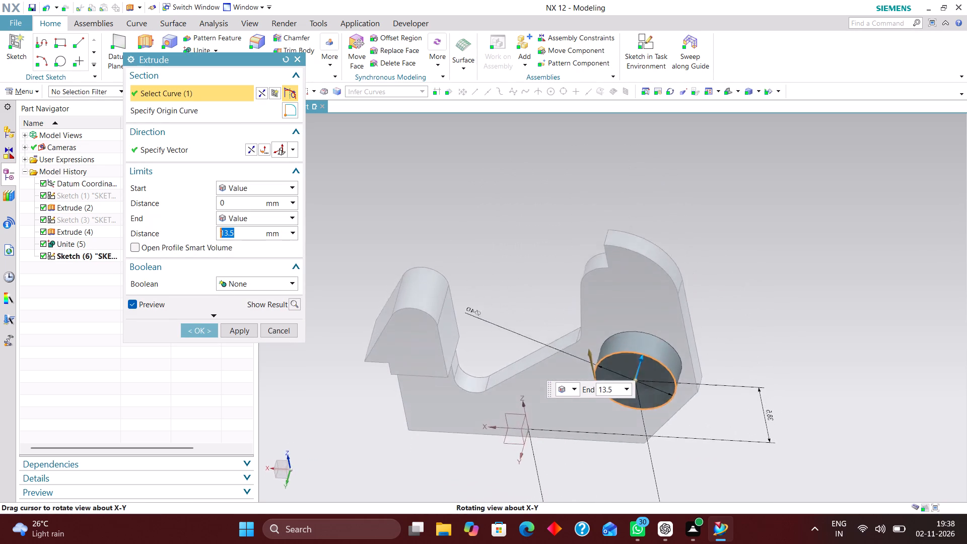
middle_click_drag(722, 399, 826, 416)
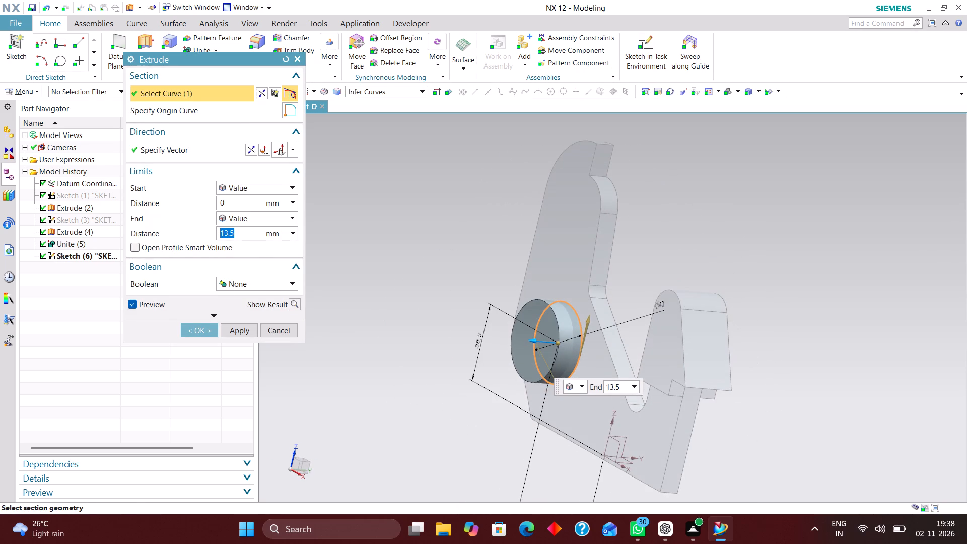
left_click(254, 187)
left_click(256, 212)
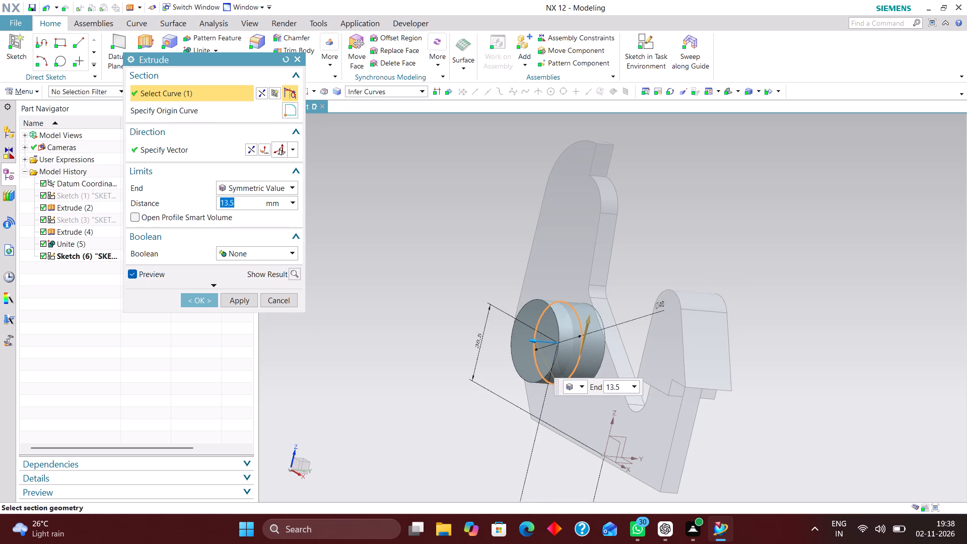
middle_click_drag(679, 259, 696, 266)
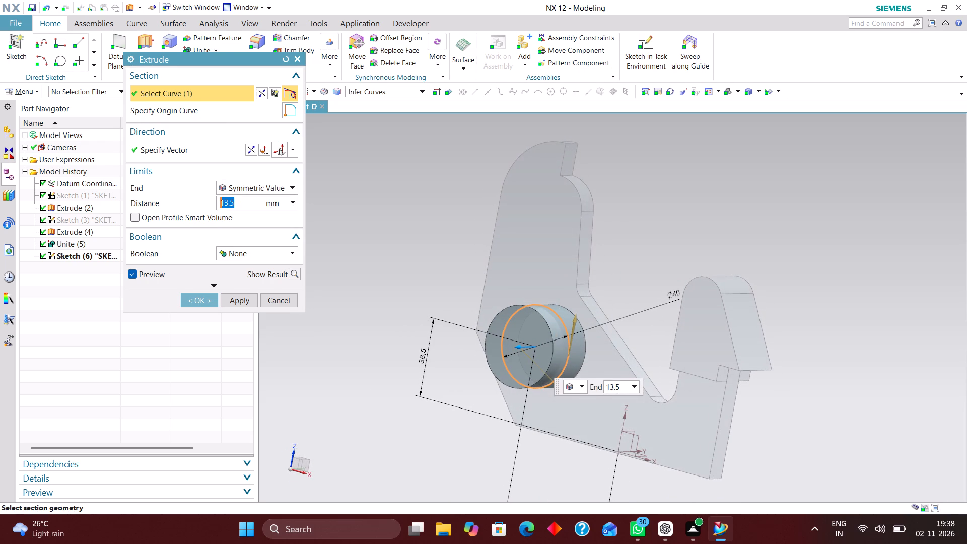
left_click(194, 301)
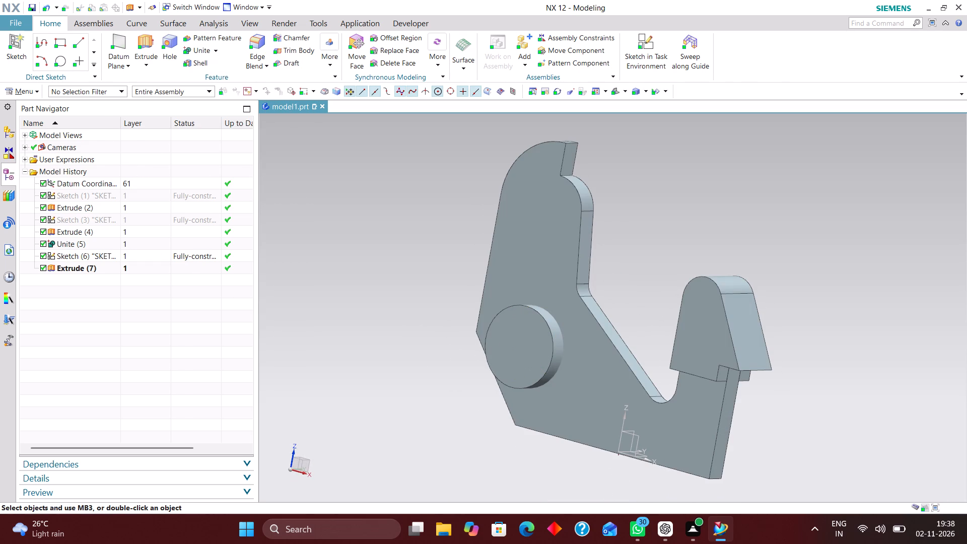
Unite the new cylindrical boss with the plate as the target body.
scroll(557, 378, "down", 2)
middle_click_drag(705, 307, 689, 311)
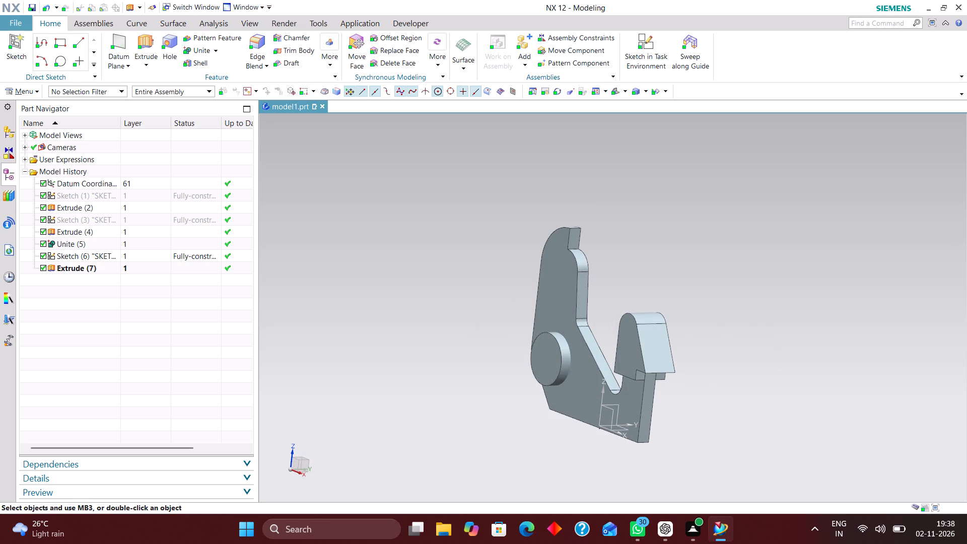
left_click(195, 51)
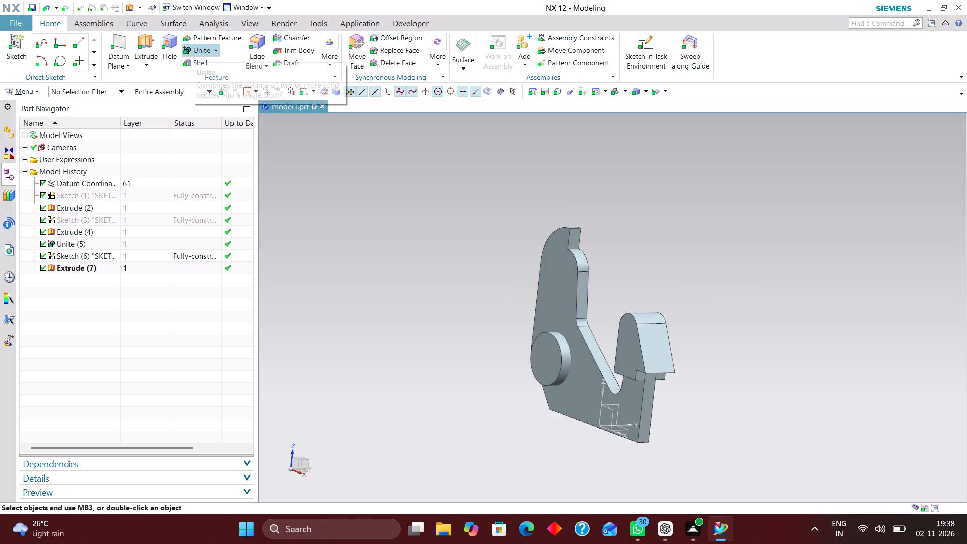
left_click(591, 345)
left_click(550, 364)
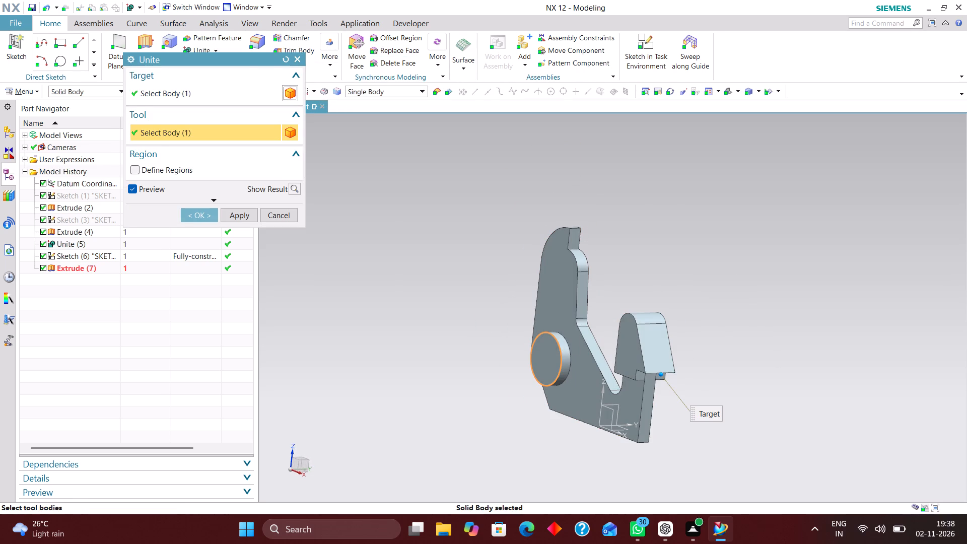
left_click(191, 210)
left_click(613, 92)
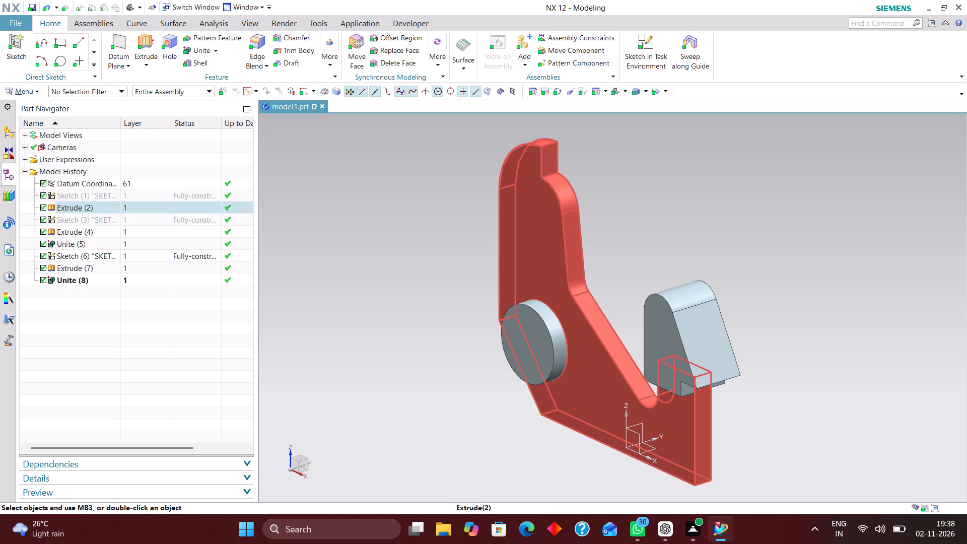
Create a new sketch on the XZ datum plane and draw a circle about 33 mm in diameter in the plate's upper arm.
scroll(498, 312, "up", 2)
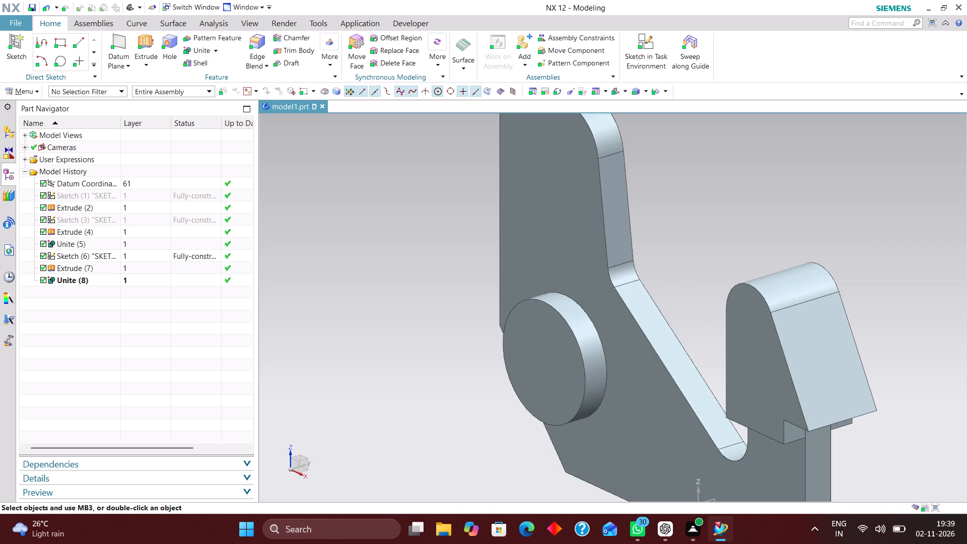
scroll(476, 302, "down", 3)
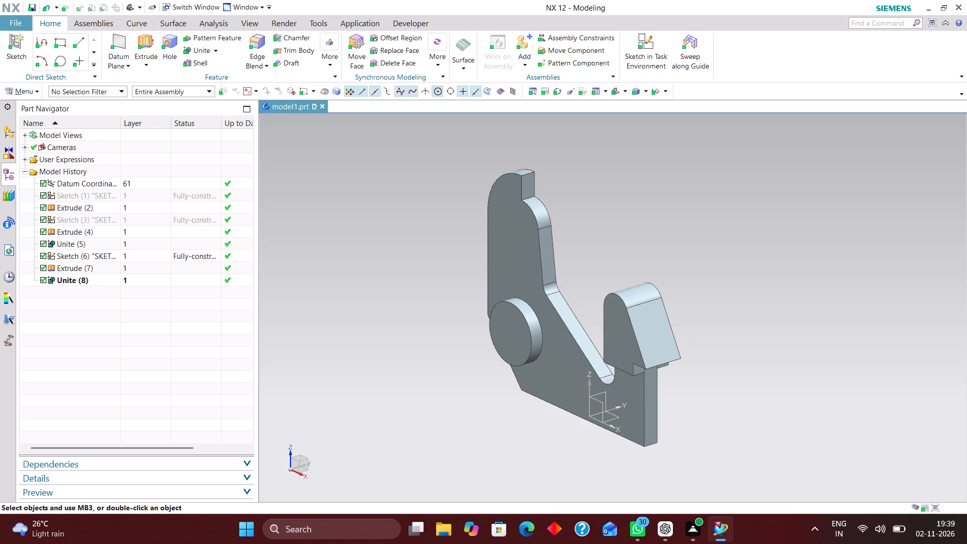
left_click(650, 44)
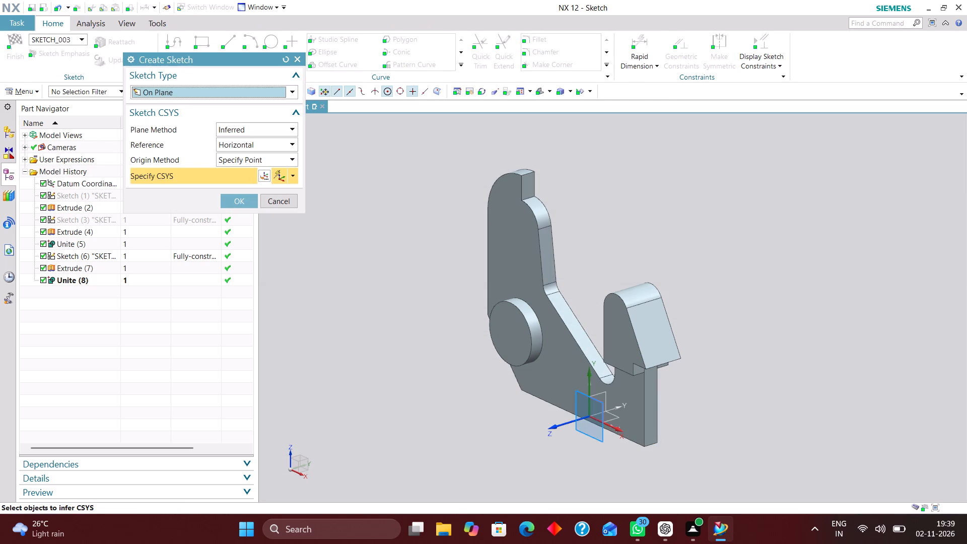
left_click(602, 409)
left_click(235, 201)
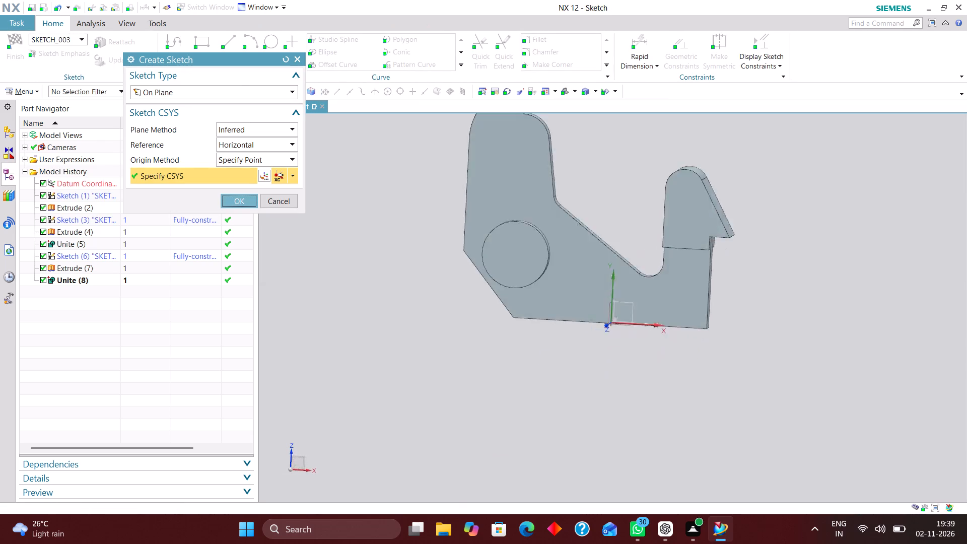
scroll(480, 464, "down", 4)
scroll(489, 362, "up", 4)
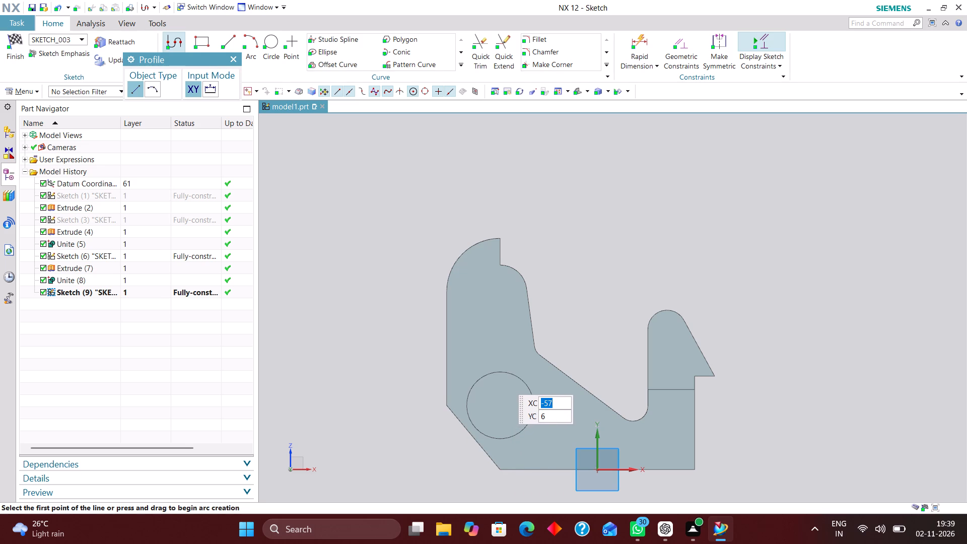
left_click(485, 300)
left_click(268, 39)
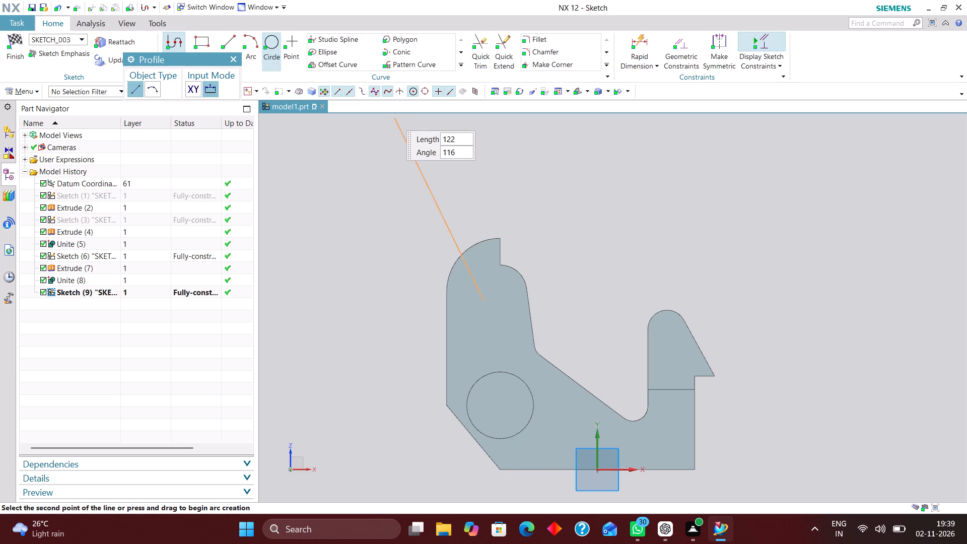
left_click(493, 295)
left_click(505, 319)
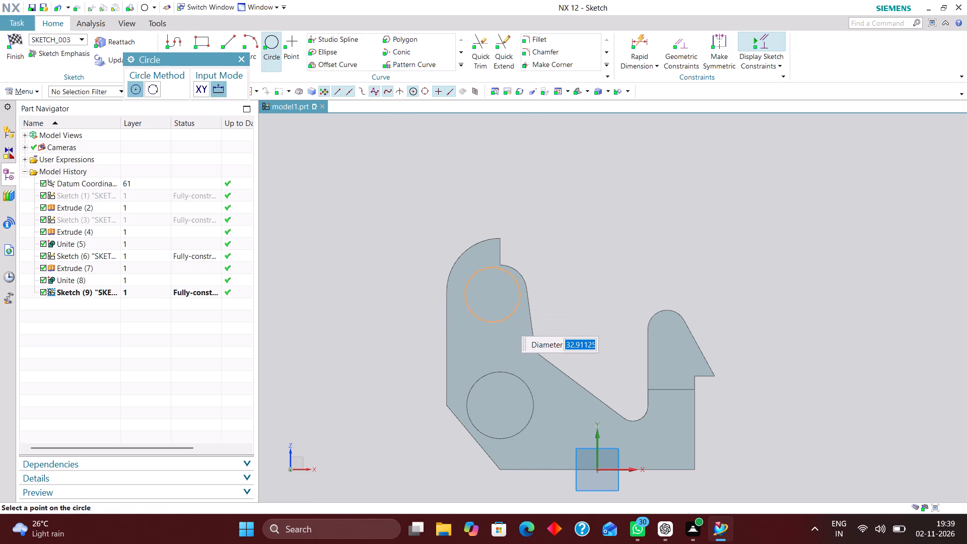
Dimension the circle centre's horizontal distance from the vertical sketch axis as 116.5/2 mm.
left_click(641, 39)
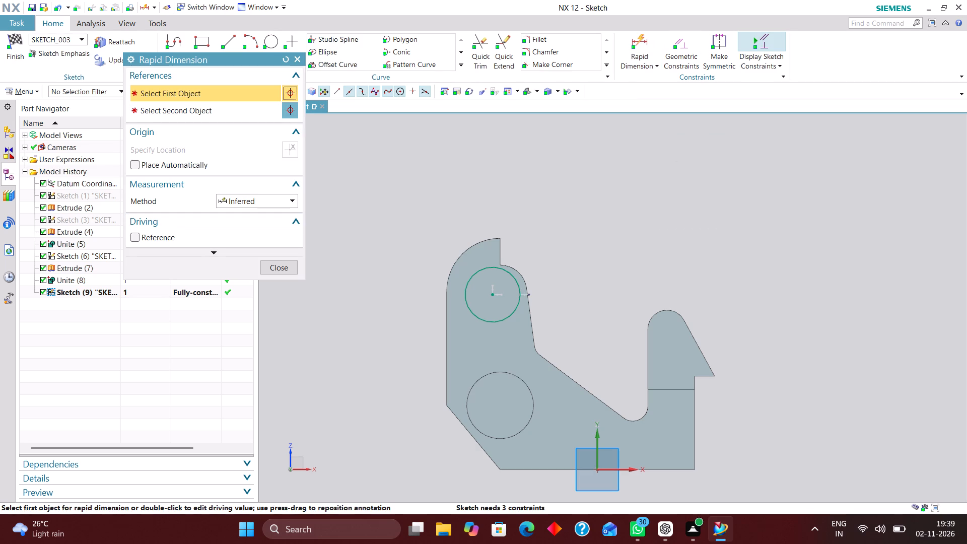
scroll(430, 196, "down", 2)
scroll(474, 282, "up", 3)
left_click(466, 239)
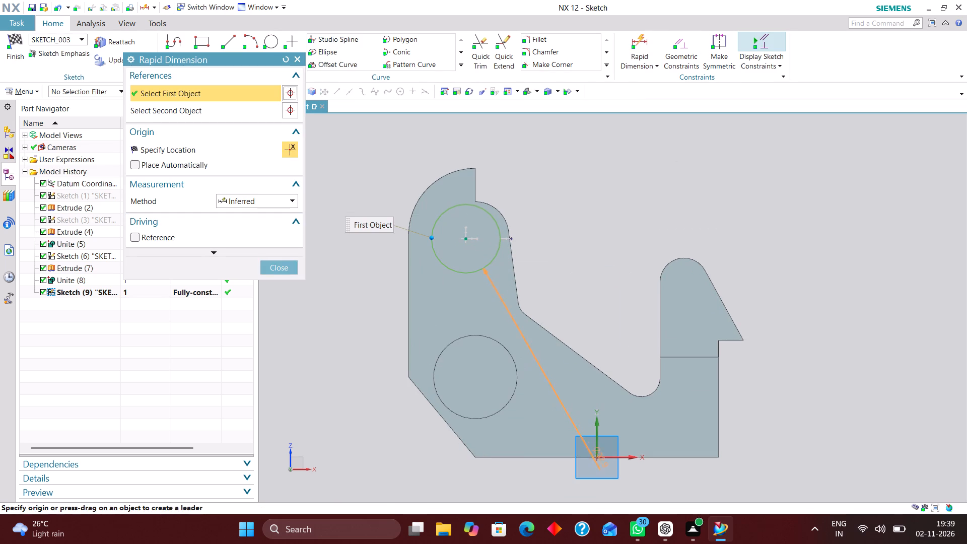
left_click(597, 428)
scroll(536, 444, "down", 2)
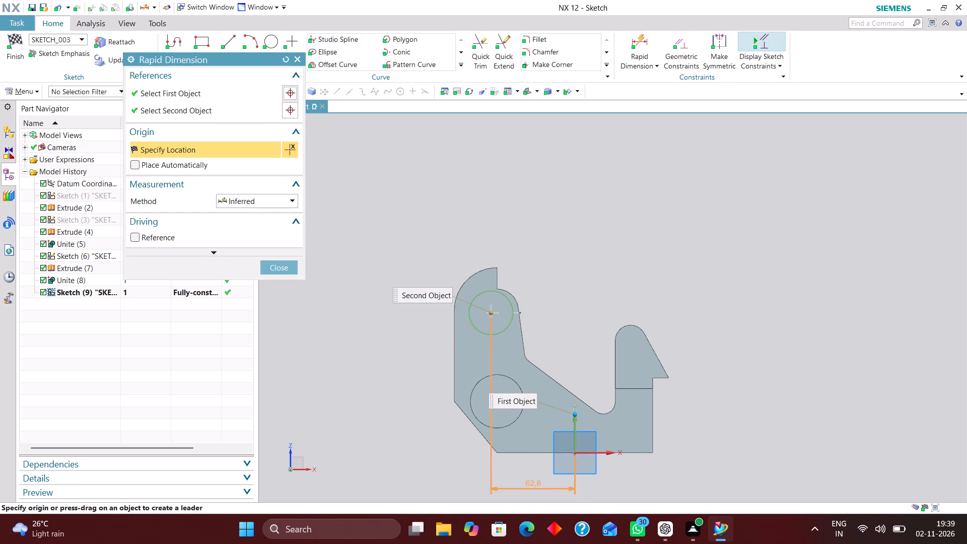
left_click(535, 483)
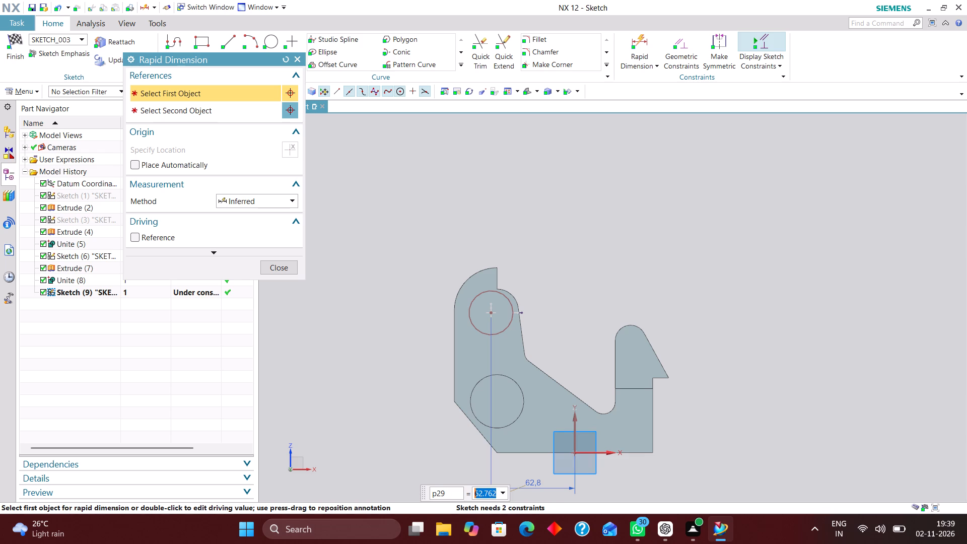
type("116.5/2")
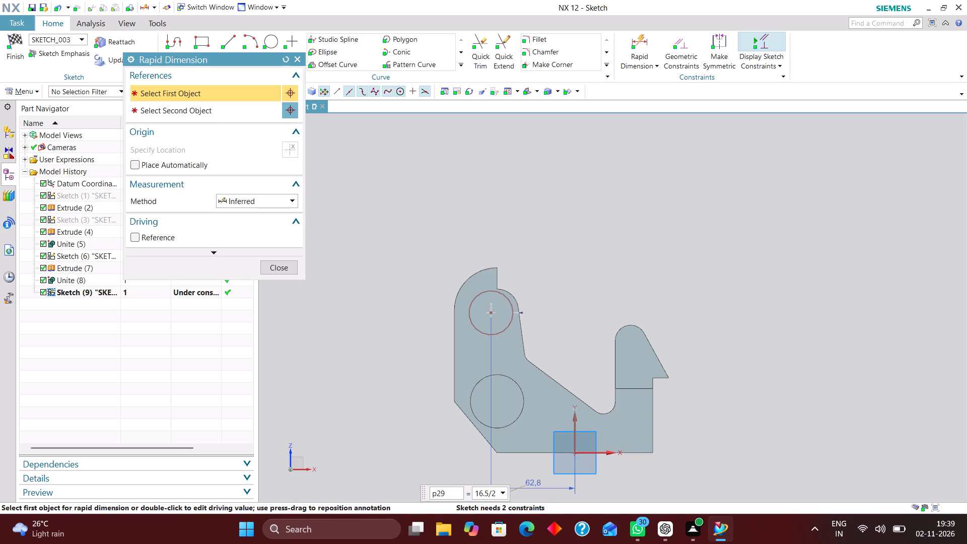
key("Return")
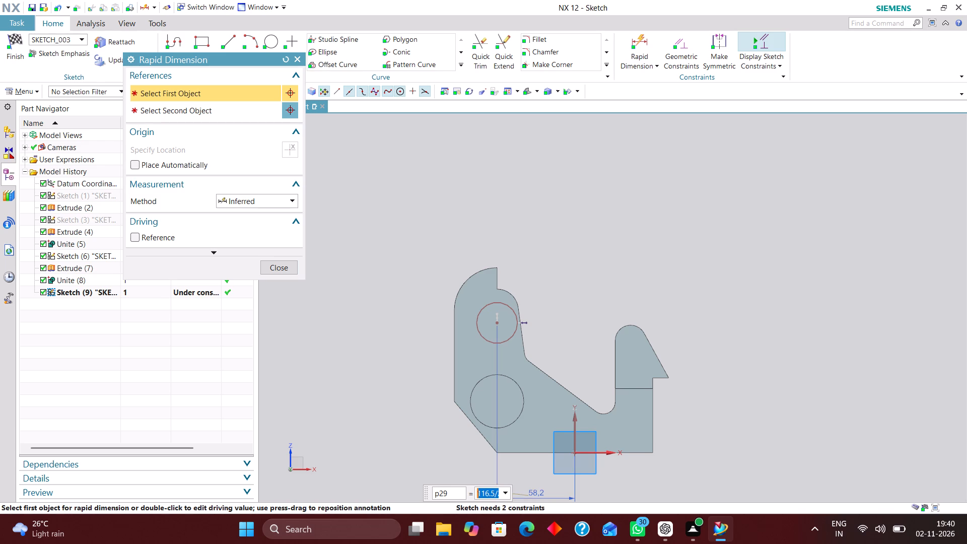
Dimension the circle centre's height above the horizontal sketch axis as 38.5+68 mm.
left_click(590, 454)
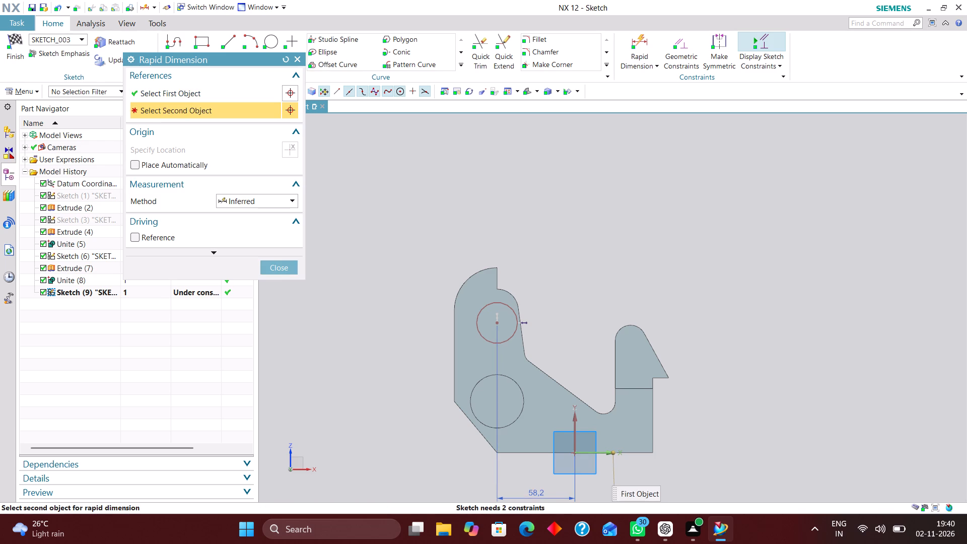
left_click(497, 322)
left_click(385, 399)
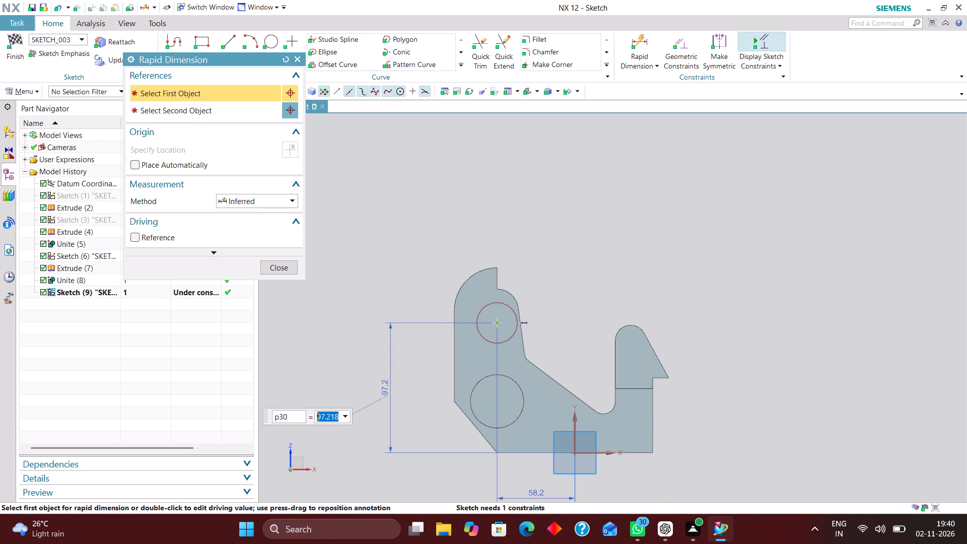
type("38.5+")
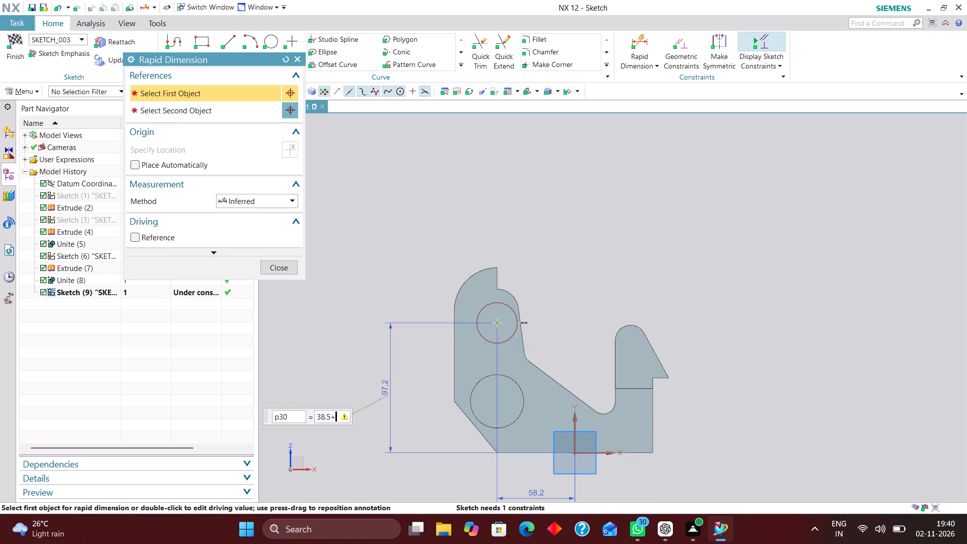
type("68")
key("Return")
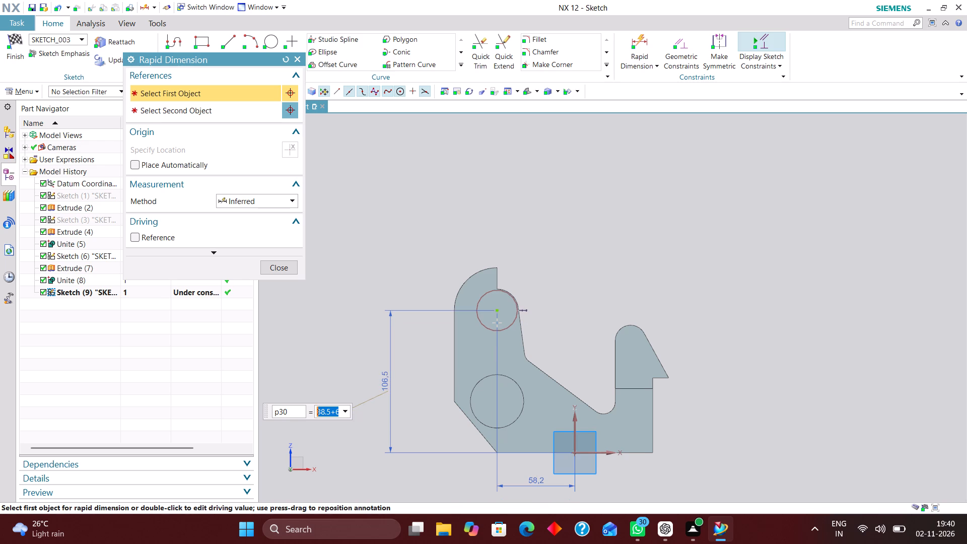
Add a radial dimension of 16 mm to the upper circle and finish the sketch.
scroll(511, 294, "up", 6)
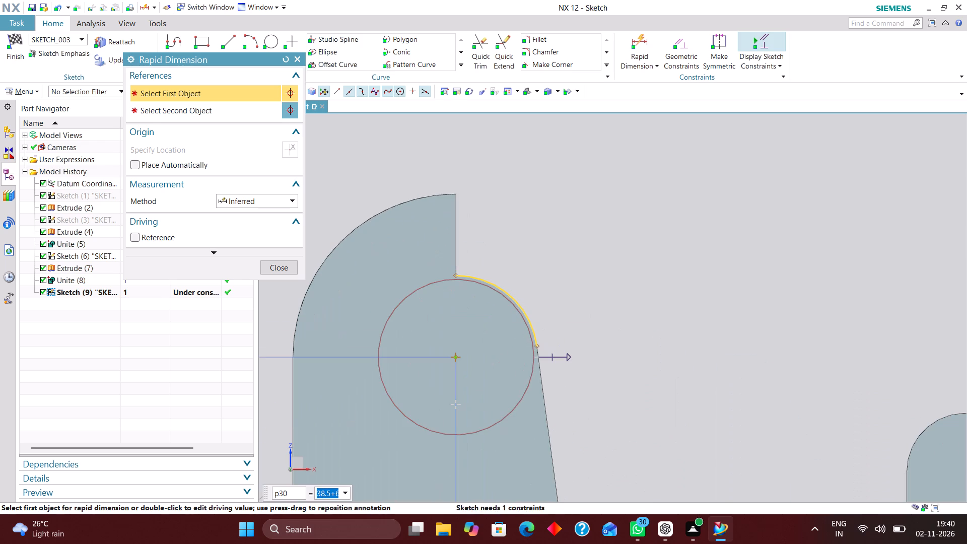
scroll(508, 308, "up", 3)
scroll(478, 237, "down", 5)
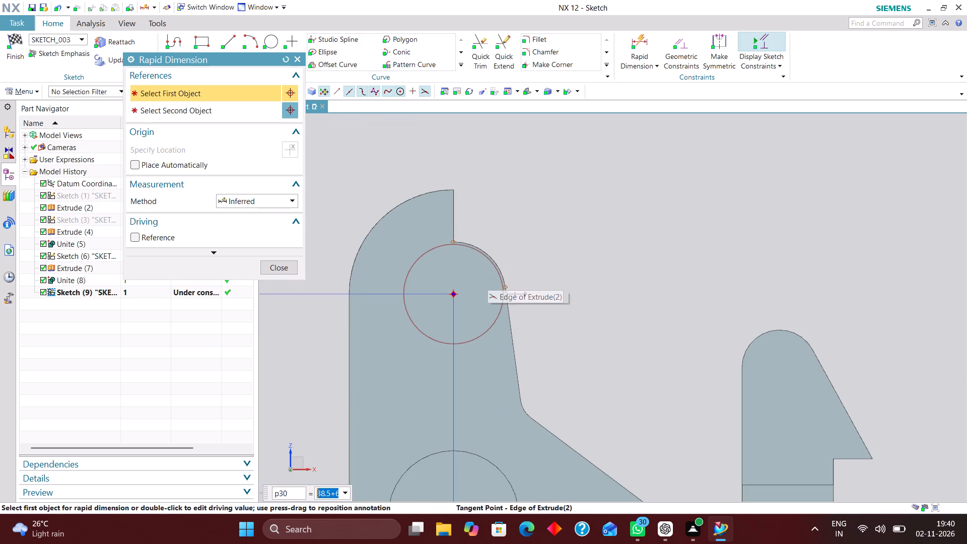
left_click(278, 203)
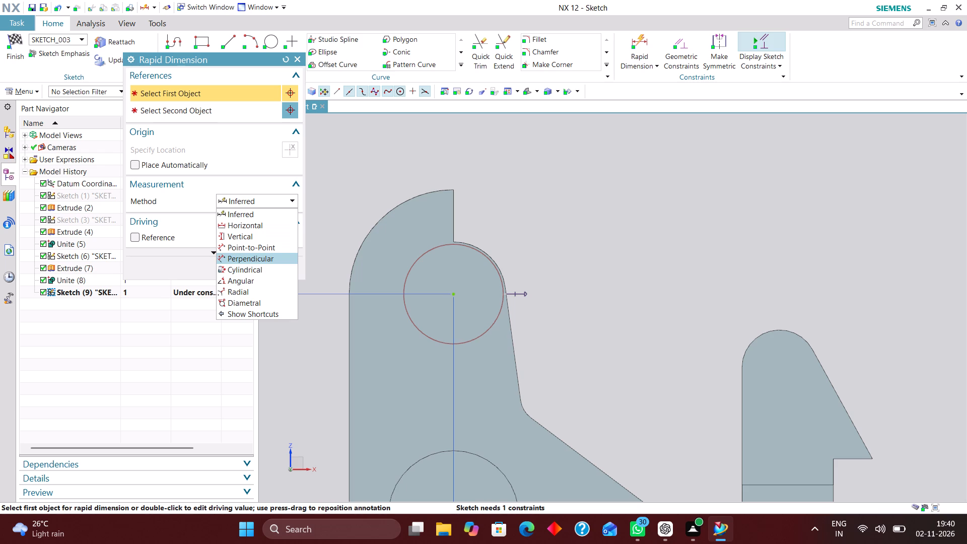
left_click(272, 290)
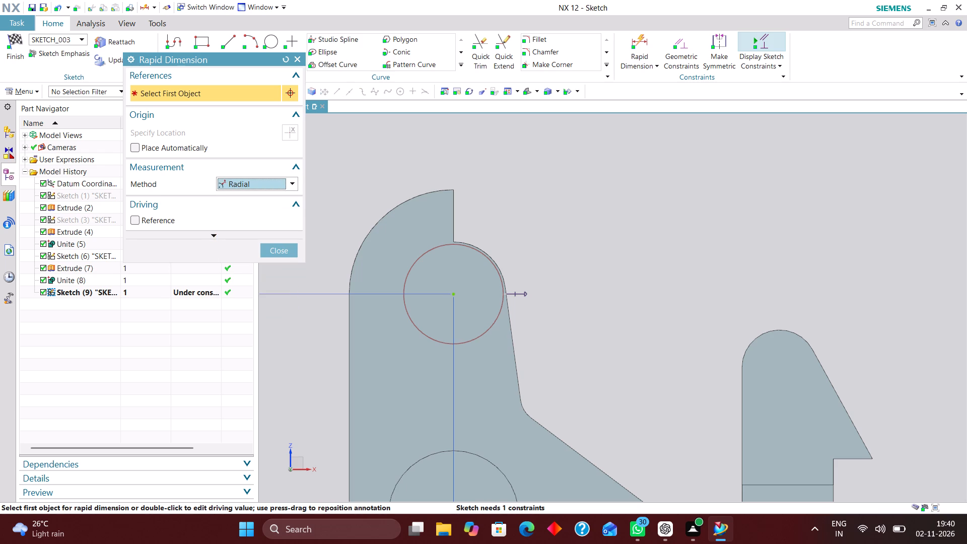
left_click(492, 322)
left_click(545, 235)
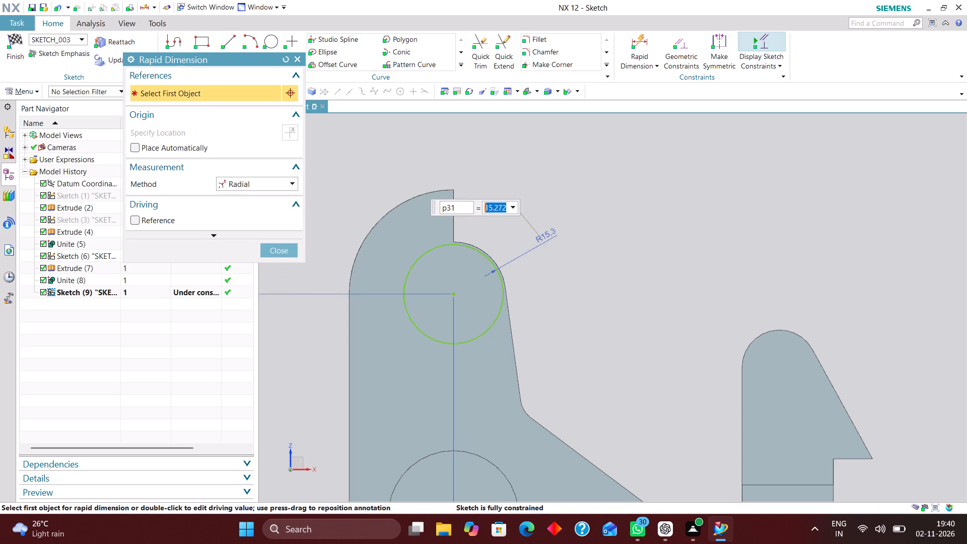
type("16")
key("Return")
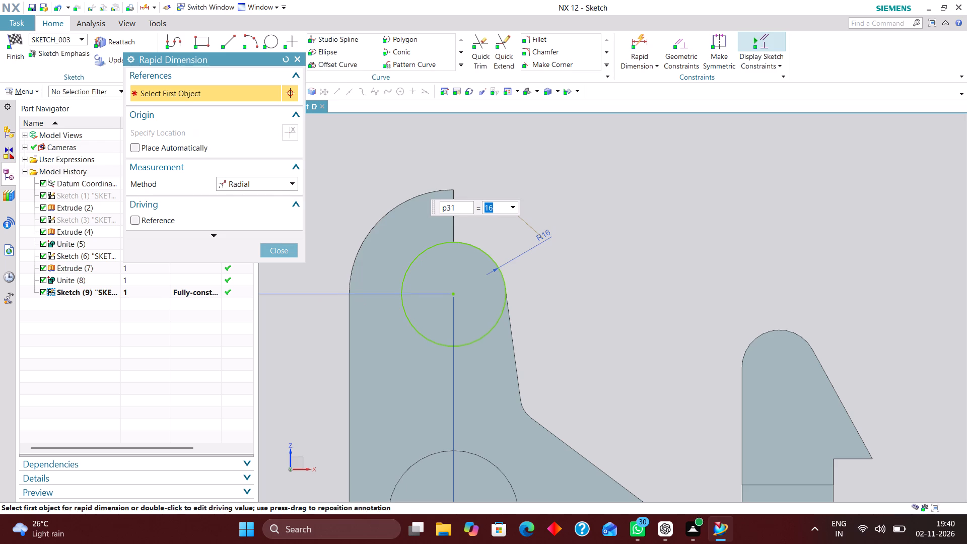
left_click(289, 252)
left_click(14, 40)
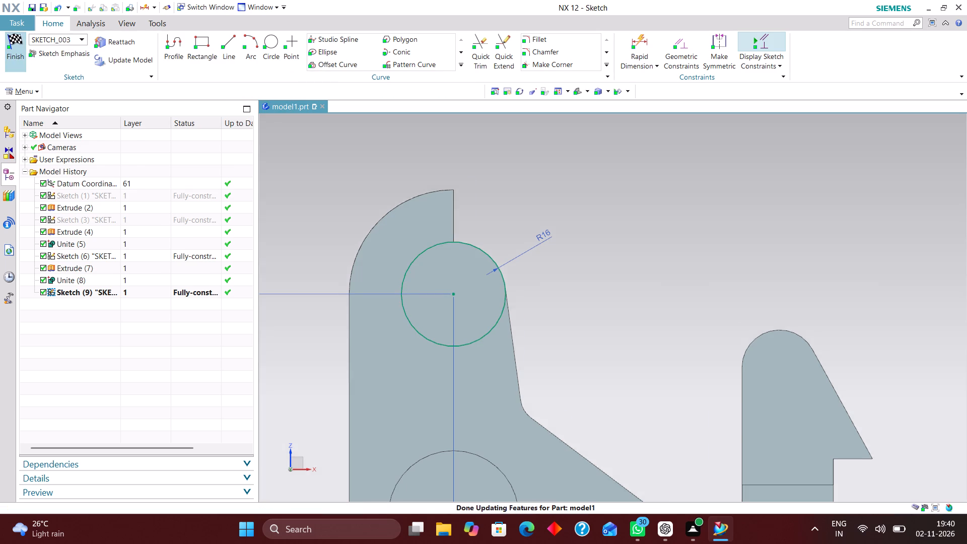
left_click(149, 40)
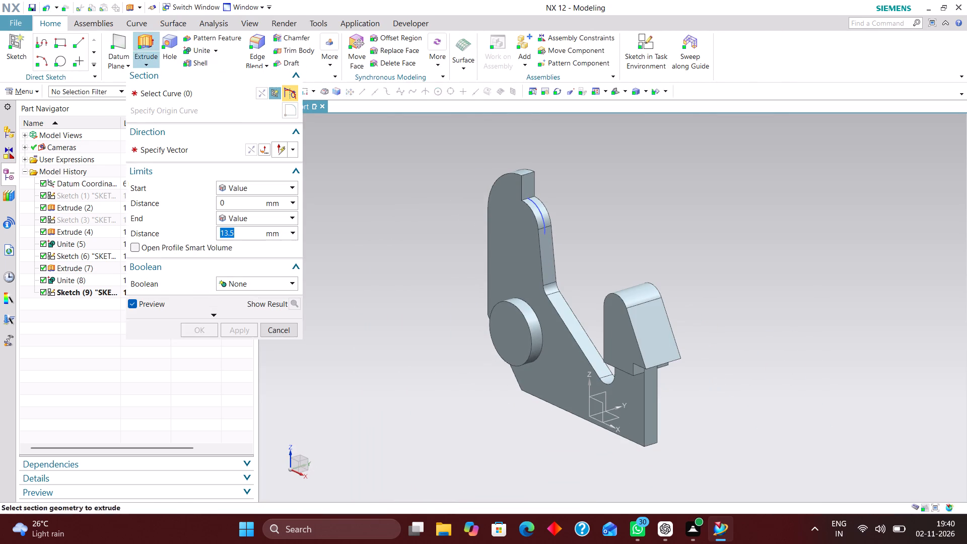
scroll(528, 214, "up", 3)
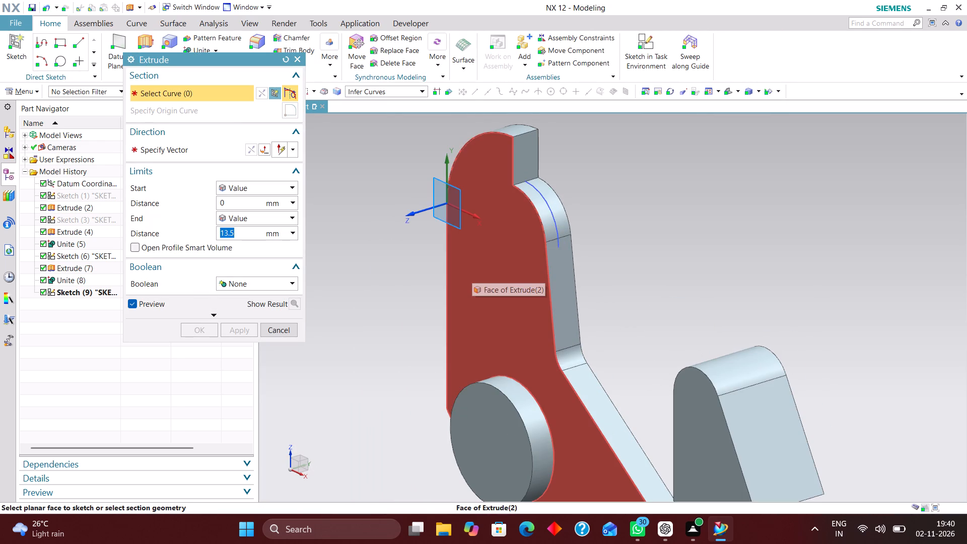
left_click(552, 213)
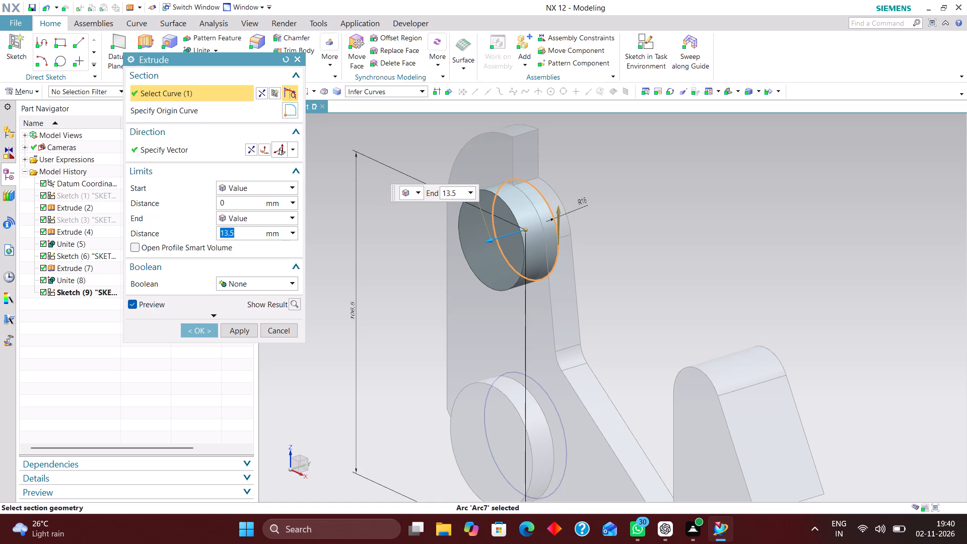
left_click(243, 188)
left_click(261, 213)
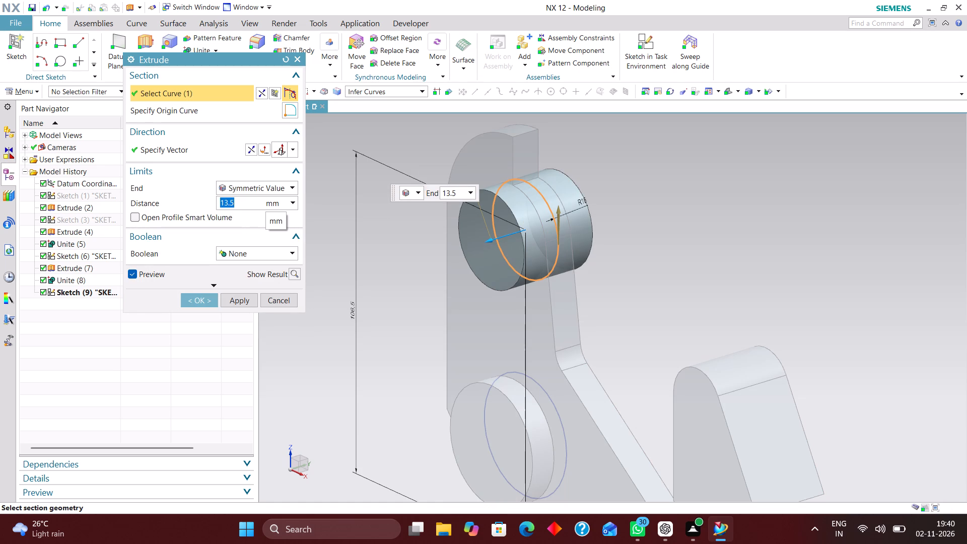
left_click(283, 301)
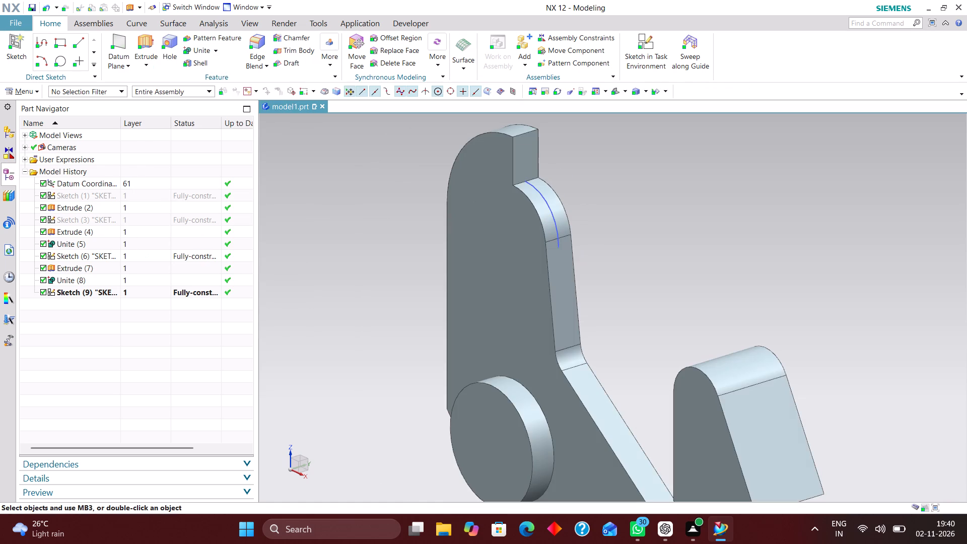
Reopen the R16 circle's sketch with rollback and draw a vertical line from above the arm, along the notch edge, into the circle.
left_click(137, 288)
right_click(137, 289)
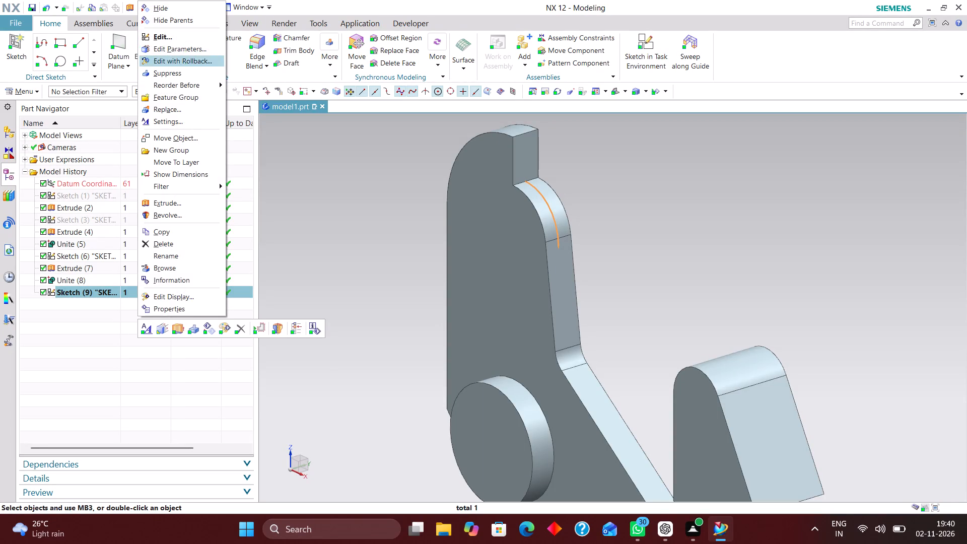
left_click(199, 63)
scroll(581, 286, "down", 2)
scroll(631, 178, "up", 4)
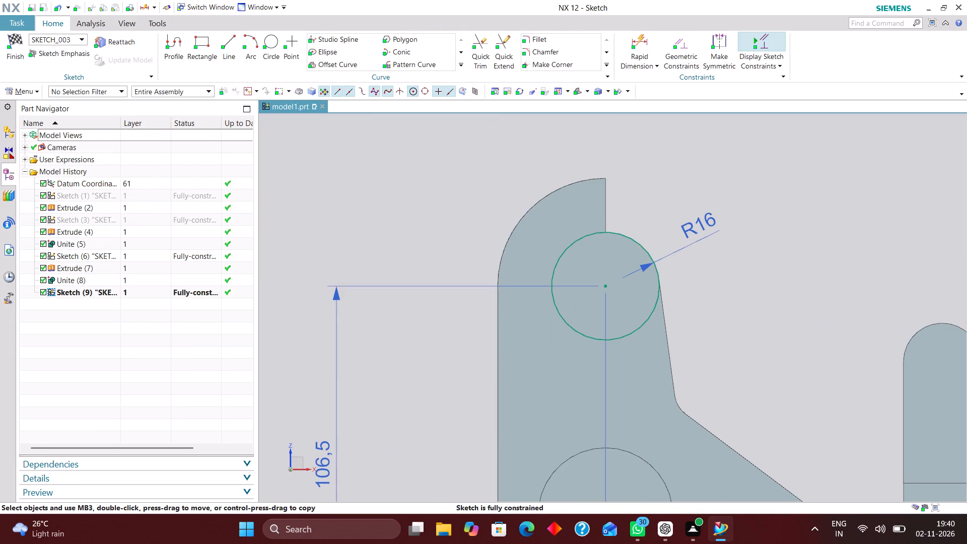
left_click(235, 40)
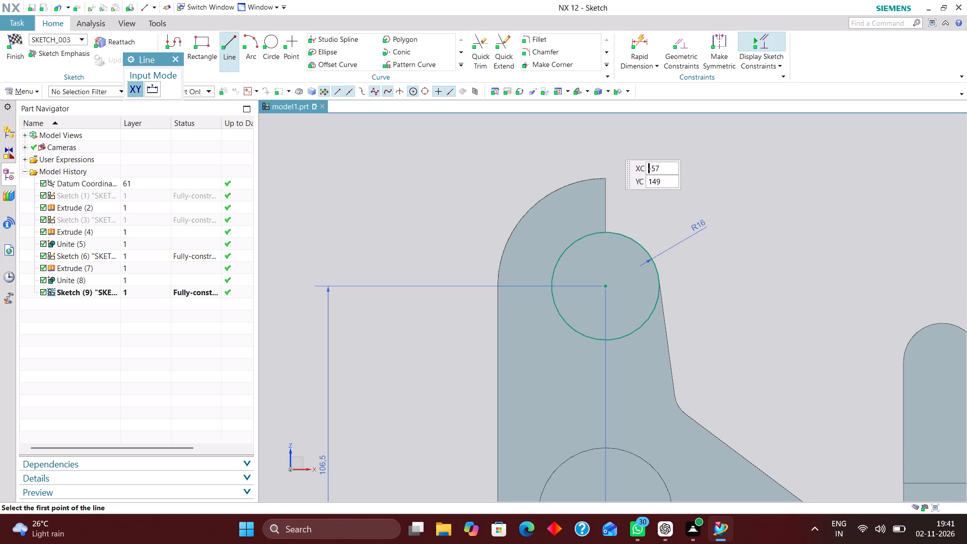
left_click(606, 137)
left_click(606, 264)
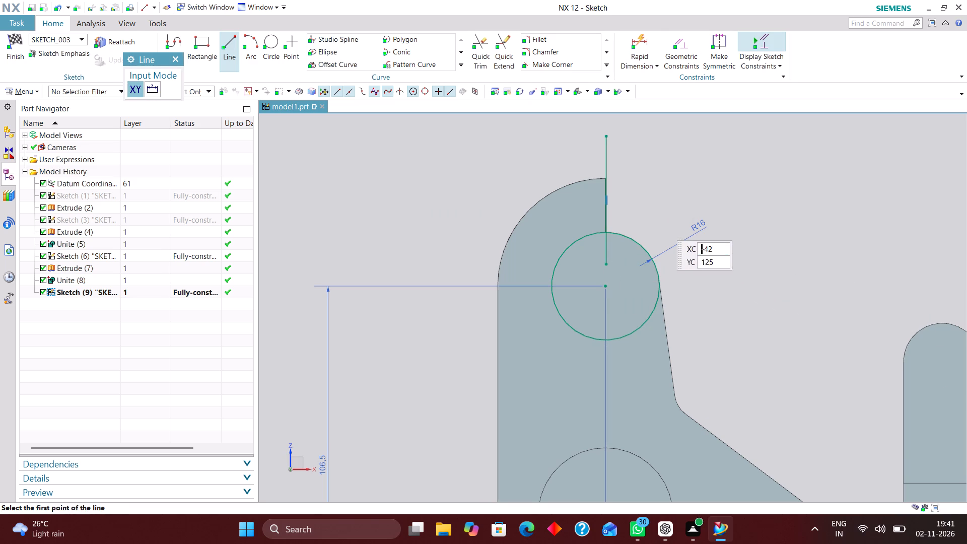
Dimension the vertical line's horizontal distance from the vertical sketch axis as 58.2 mm.
left_click(640, 42)
scroll(407, 171, "down", 3)
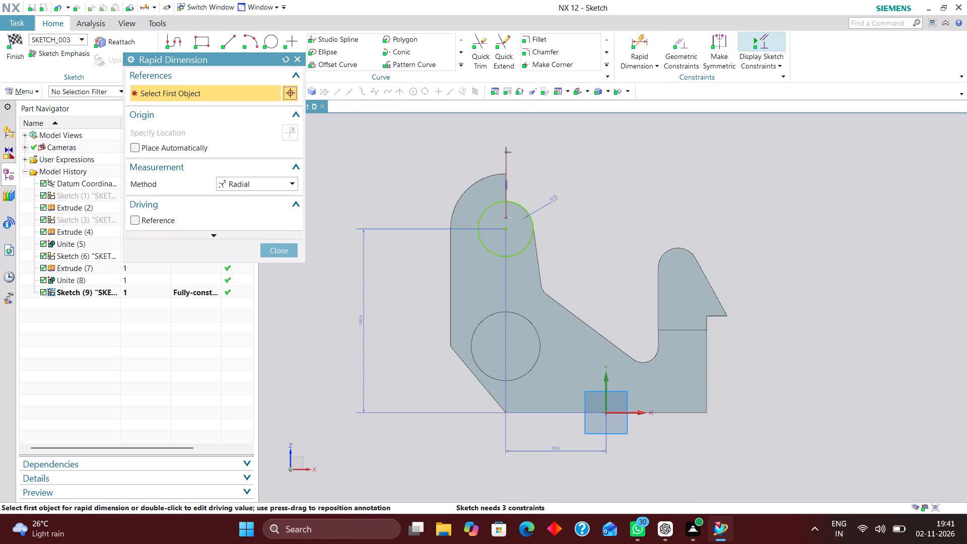
left_click(278, 182)
left_click(265, 196)
scroll(546, 232, "up", 2)
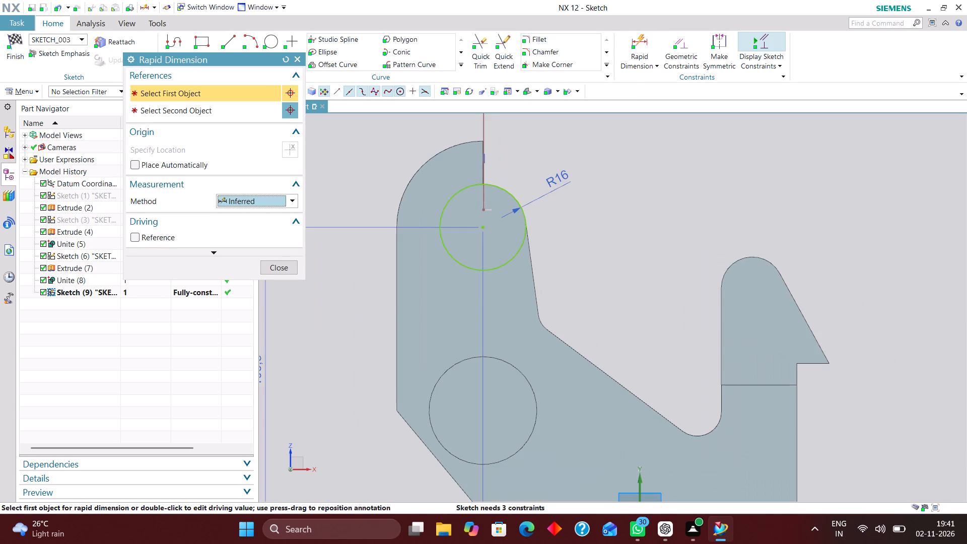
left_click(485, 199)
scroll(509, 243, "down", 1)
left_click(614, 431)
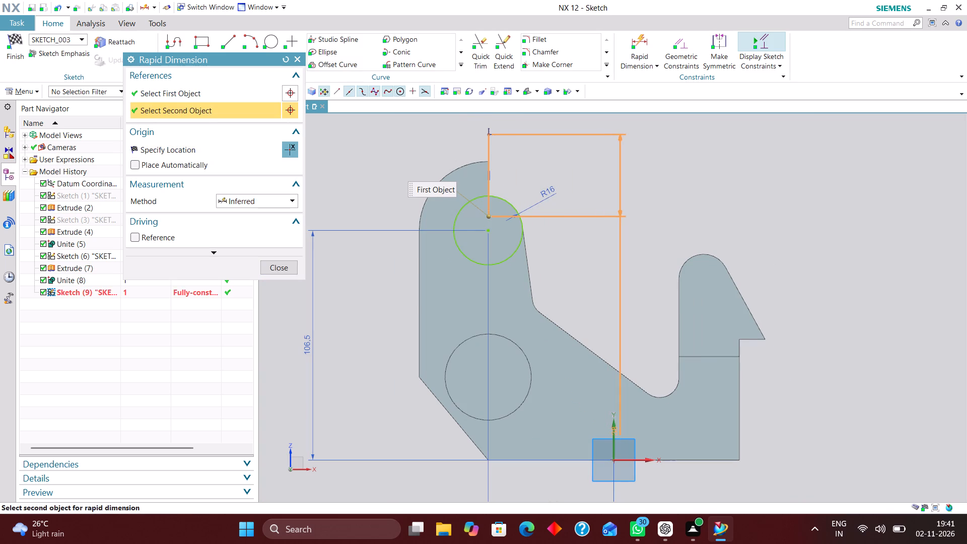
left_click(565, 216)
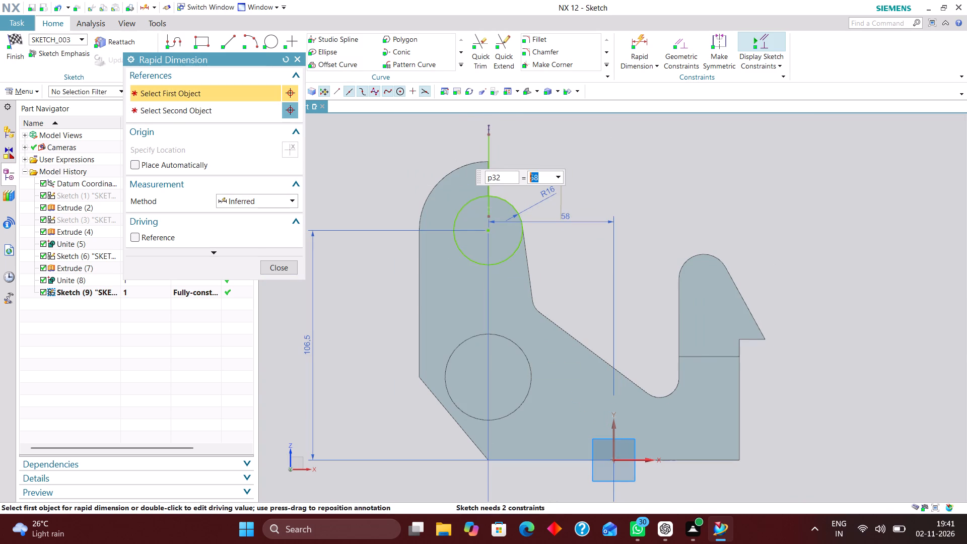
scroll(486, 197, "up", 5)
type("58")
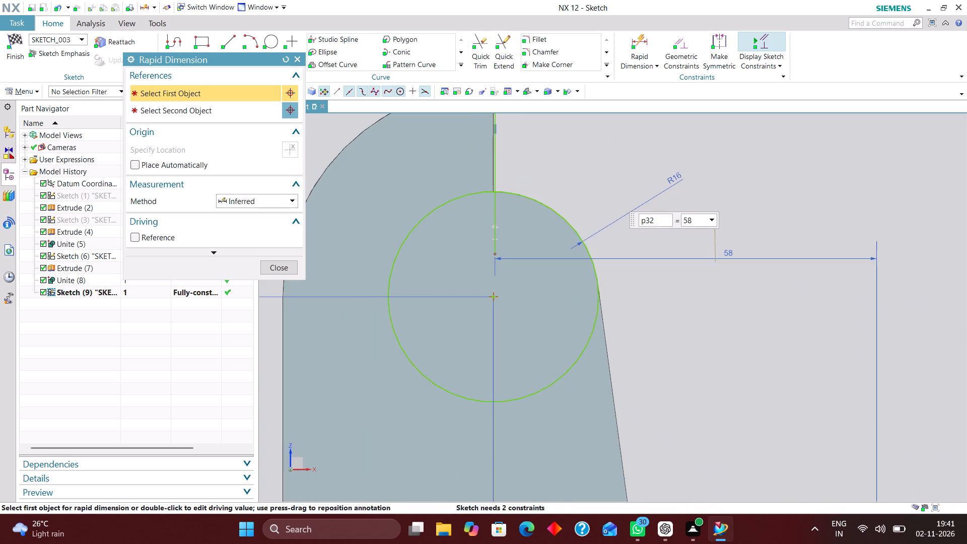
key("period")
key("2")
key("Return")
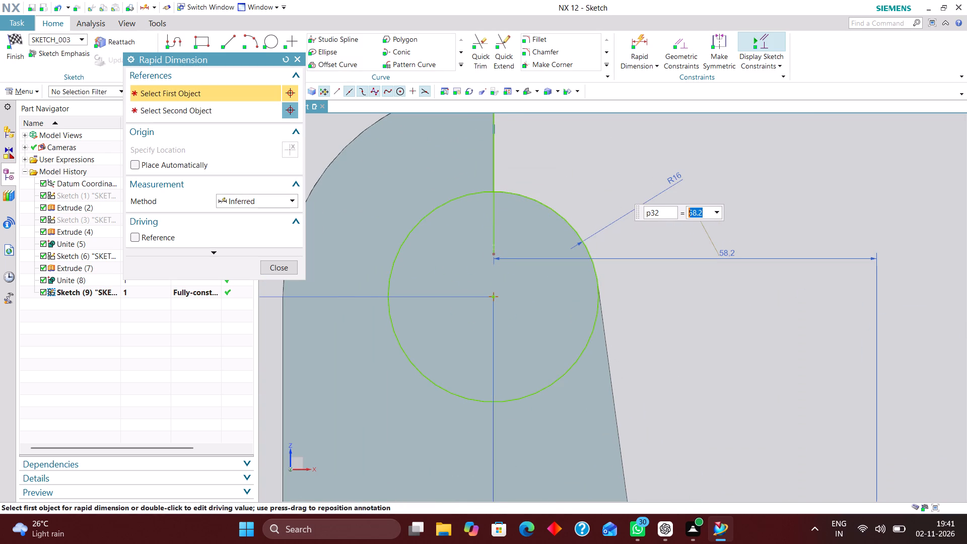
scroll(480, 278, "down", 3)
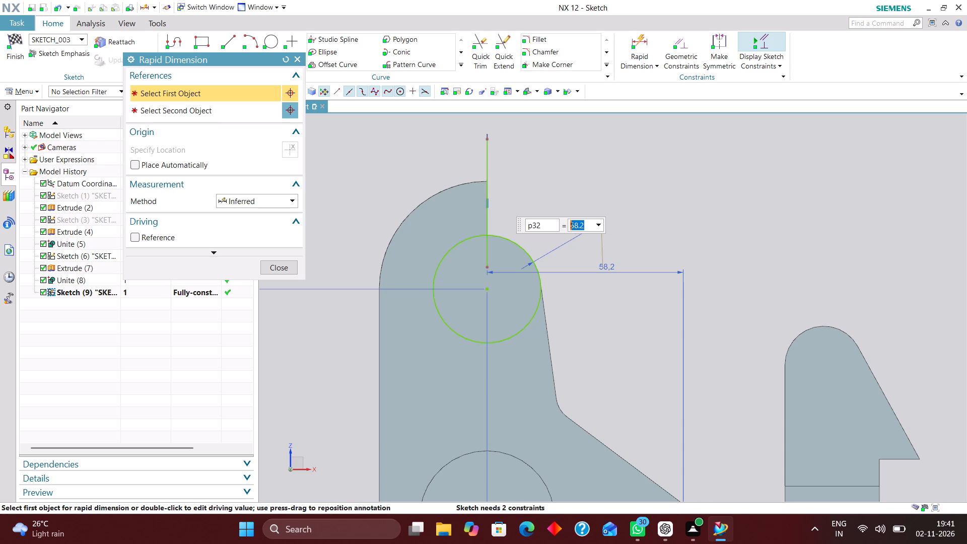
left_click(291, 267)
Sketch a second vertical line about 57 mm long from above the arm, just outside the R16 circle's left side.
left_click(228, 44)
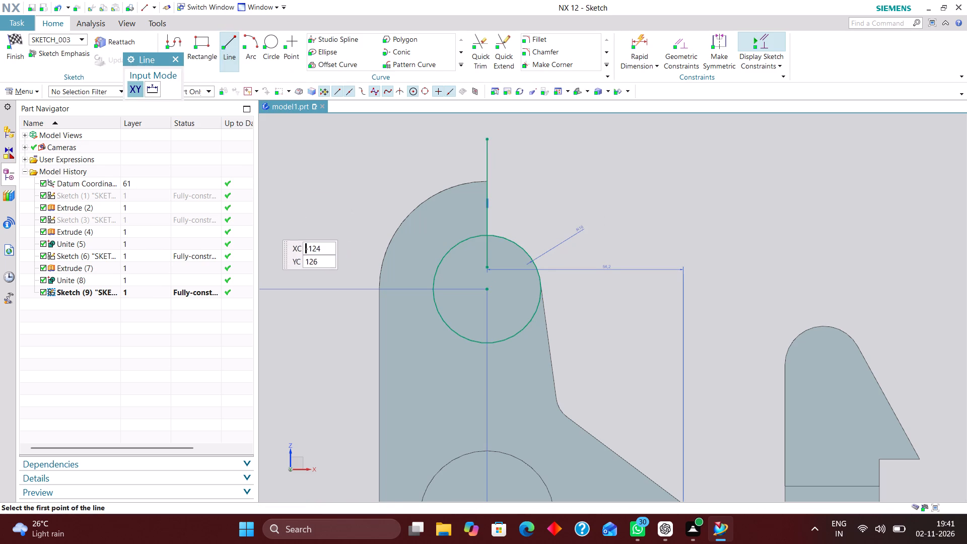
left_click(428, 147)
left_click(426, 336)
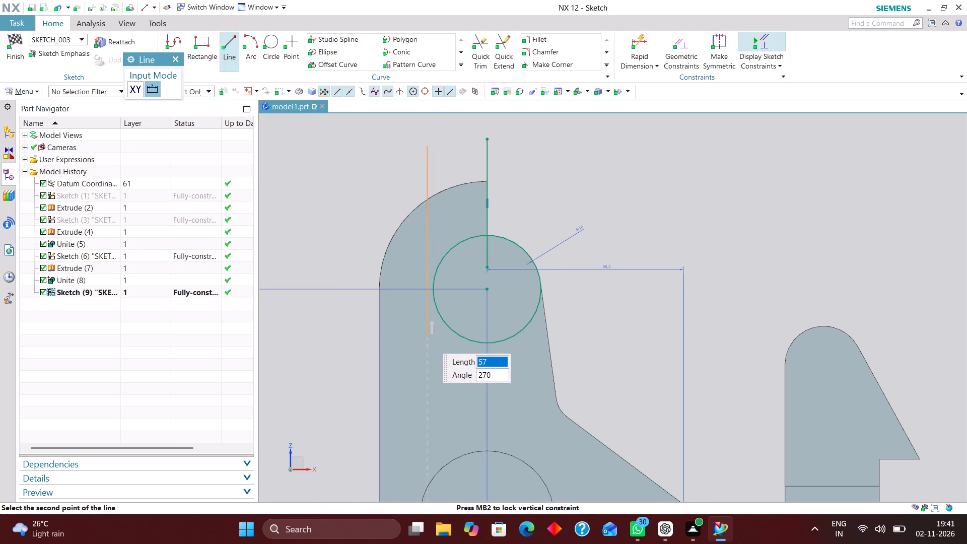
Constrain the second vertical line tangent to the R16 circle and place its lower endpoint on the circle.
left_click(690, 51)
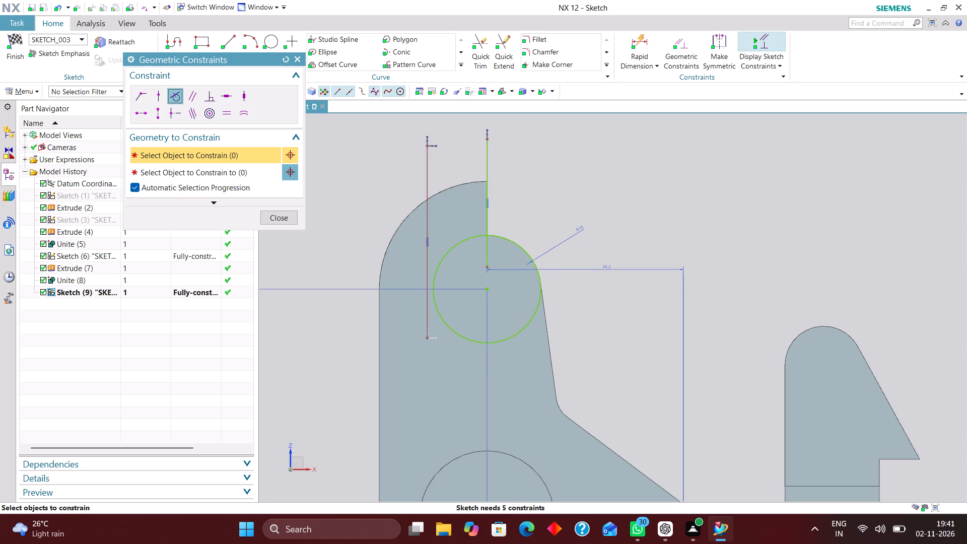
left_click(468, 337)
left_click(425, 324)
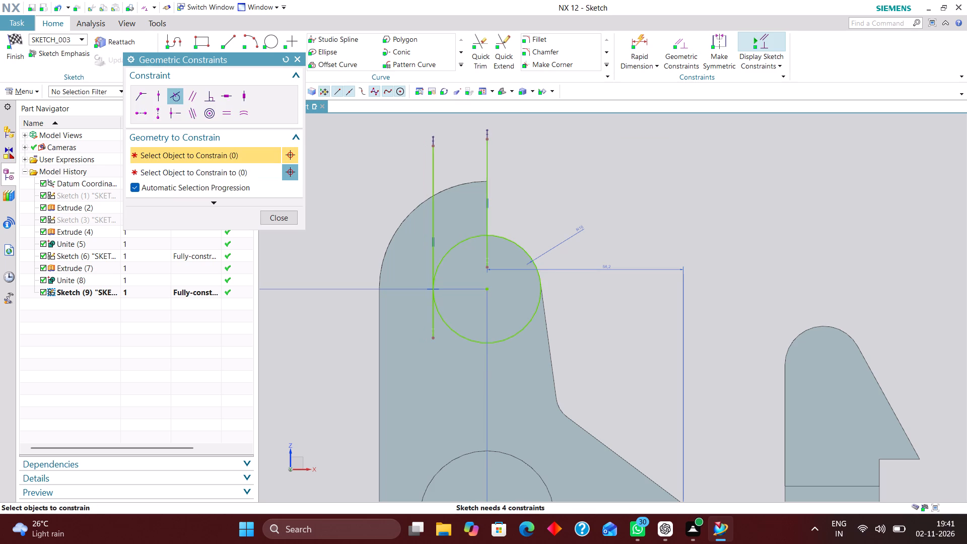
left_click(160, 97)
left_click(430, 340)
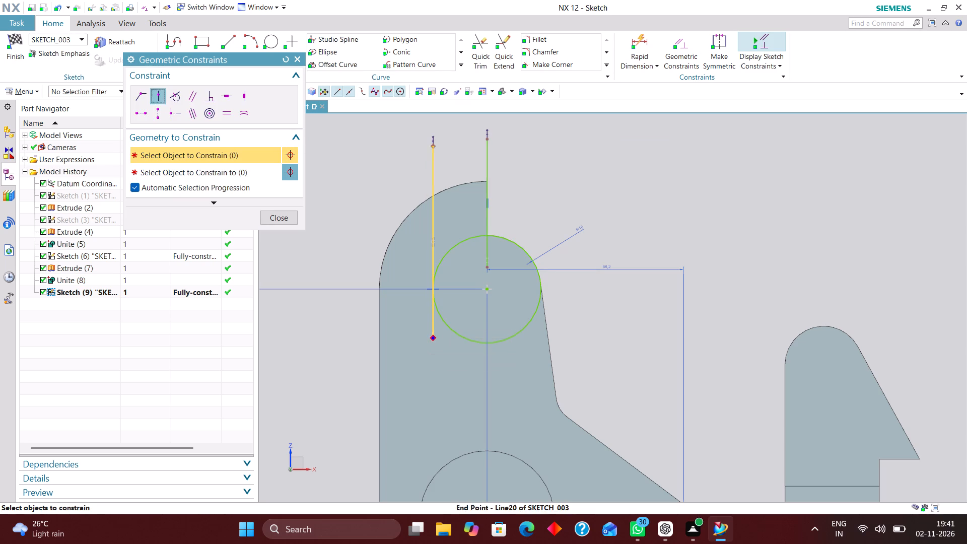
left_click(448, 329)
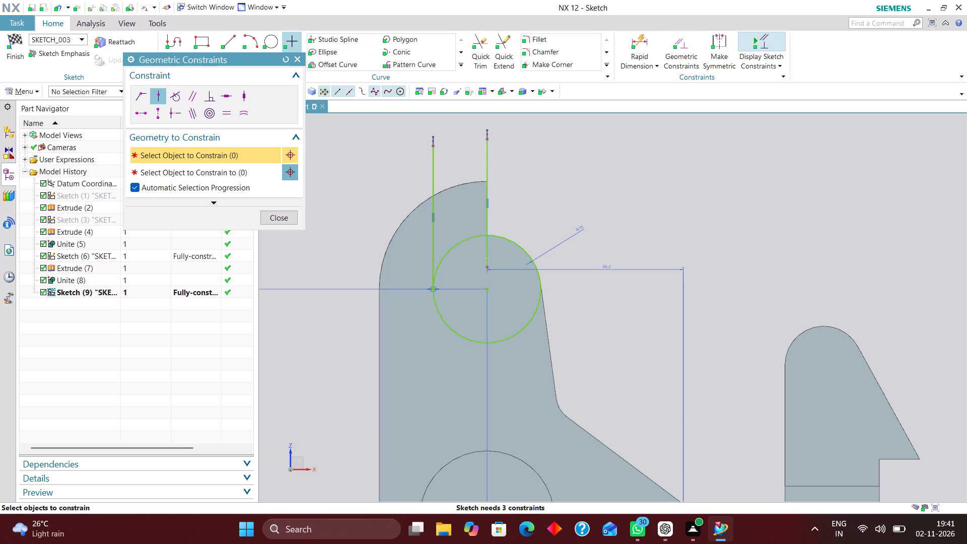
Draw a circle of diameter 32*2 mm concentric with the R16 circle.
left_click(272, 43)
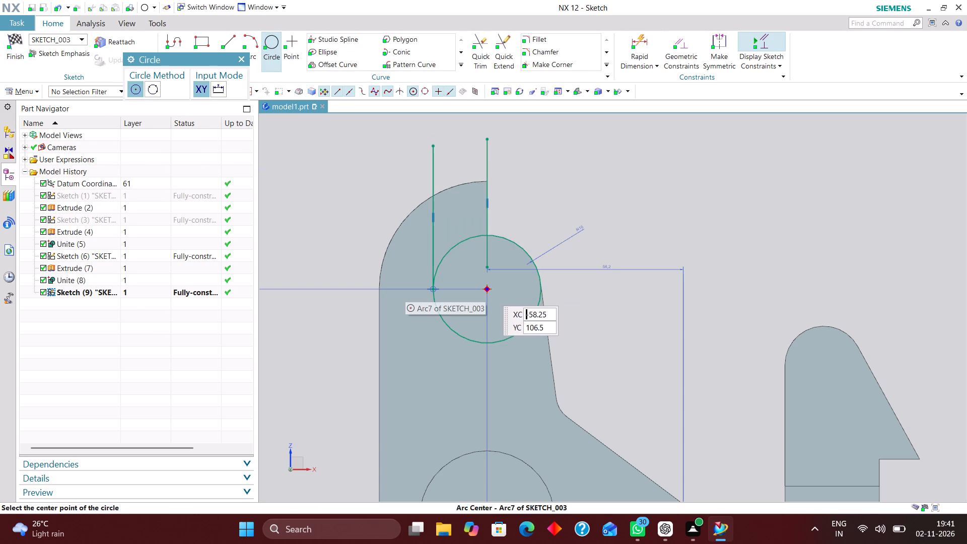
left_click(487, 289)
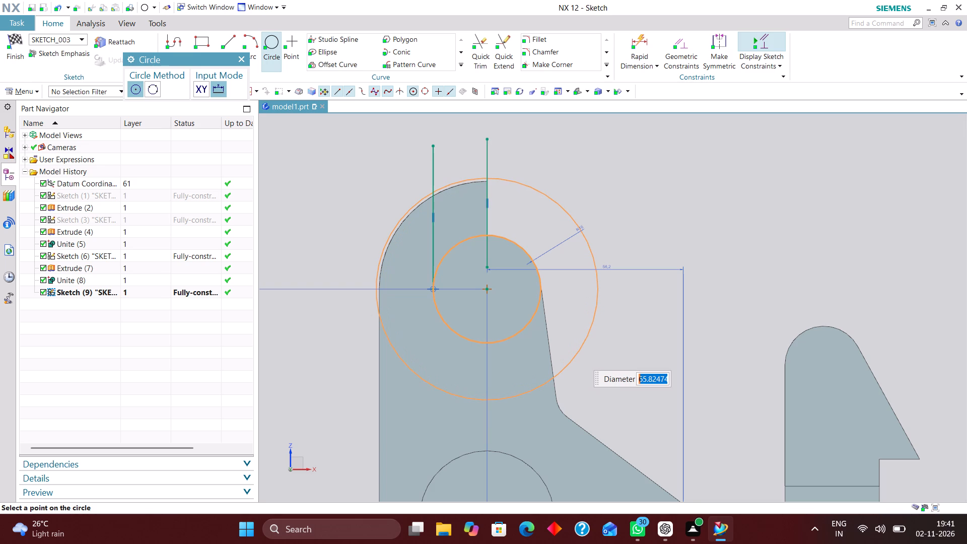
type("32*2")
key("Return")
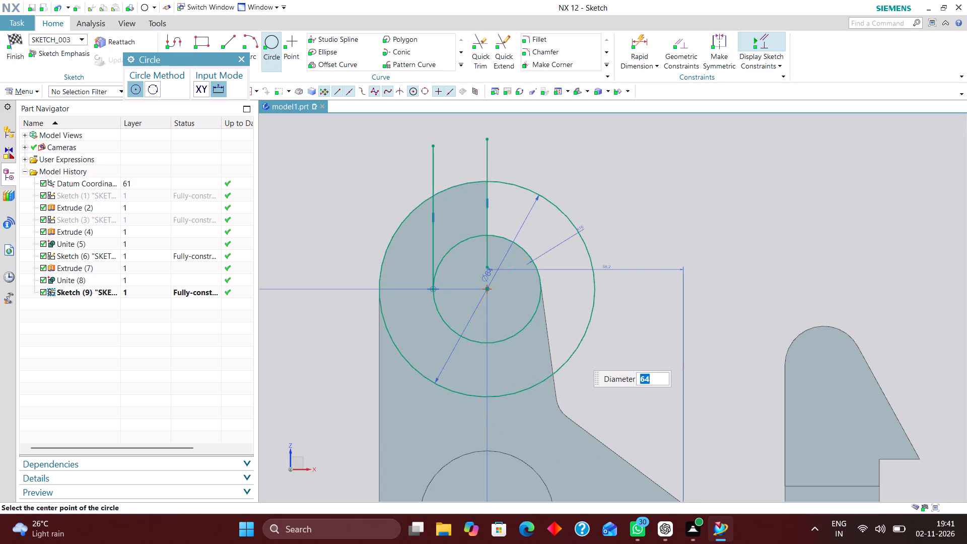
left_click(242, 60)
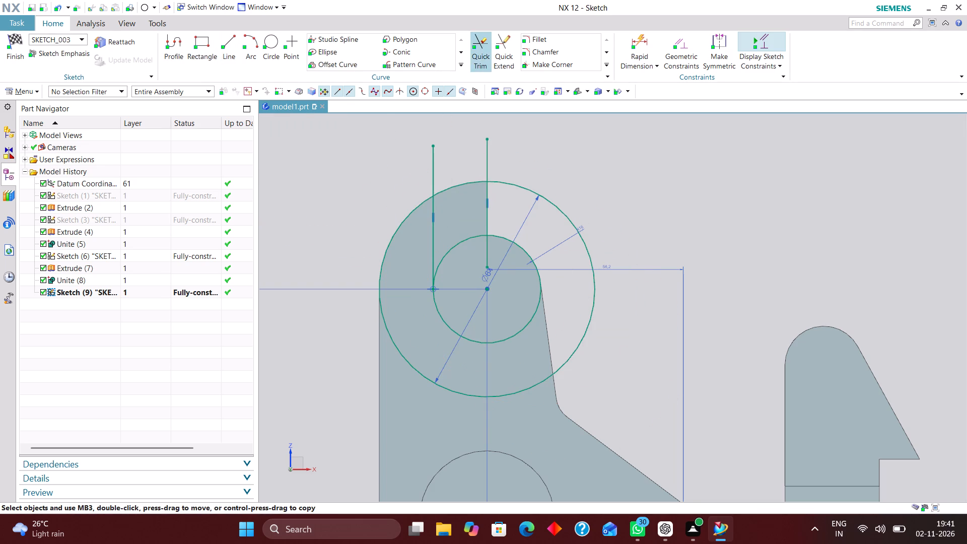
Trim the excess line ends and circle portions, leaving a closed profile between the two vertical lines, and finish the sketch.
left_click(485, 54)
left_click(433, 162)
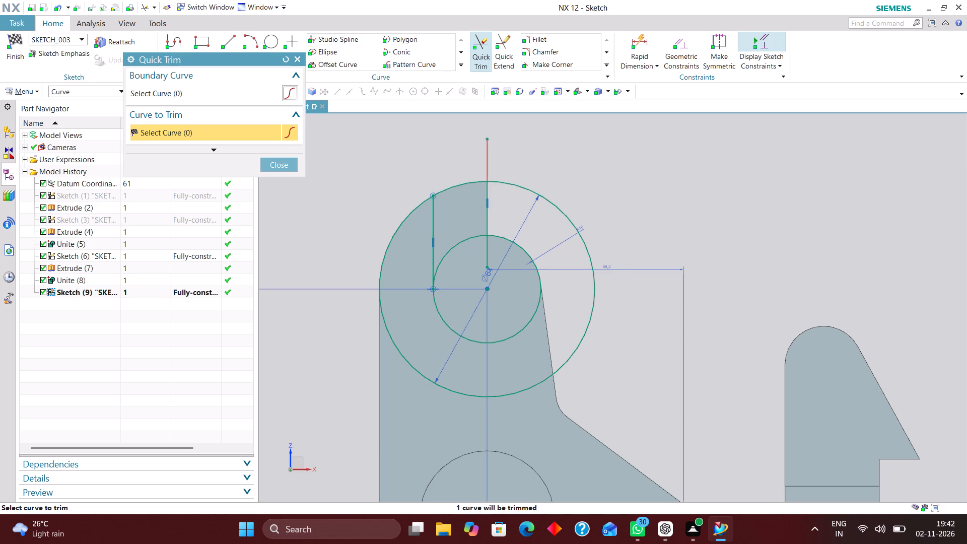
left_click(487, 152)
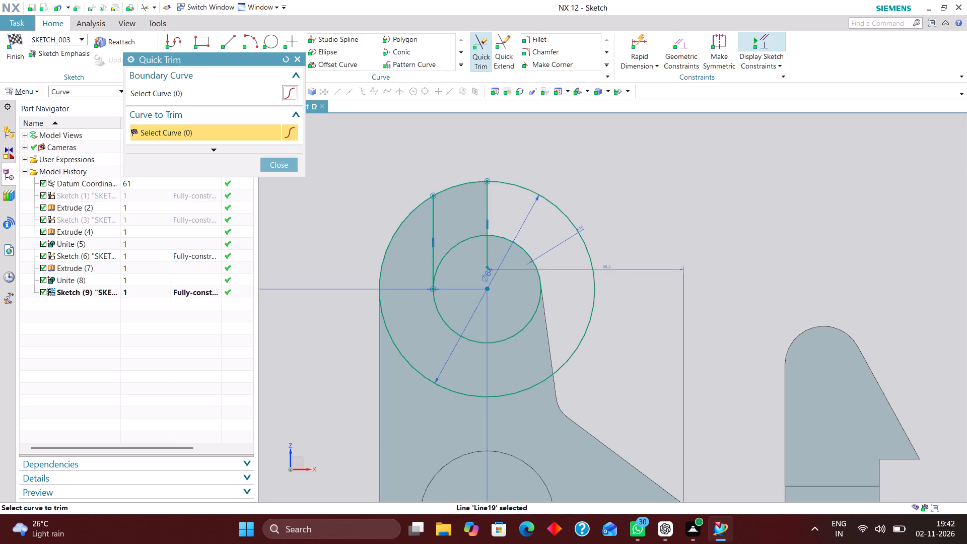
left_click(423, 374)
scroll(466, 249, "up", 3)
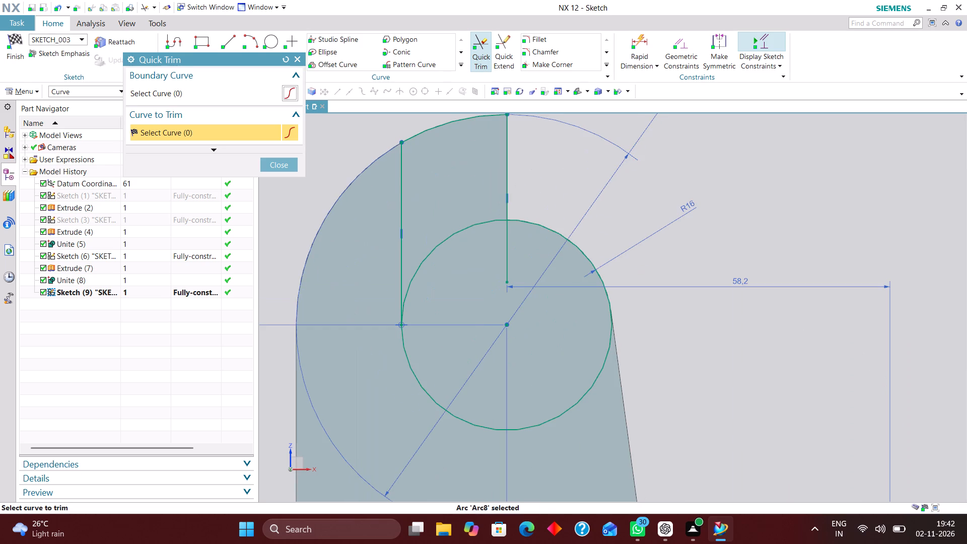
left_click(451, 235)
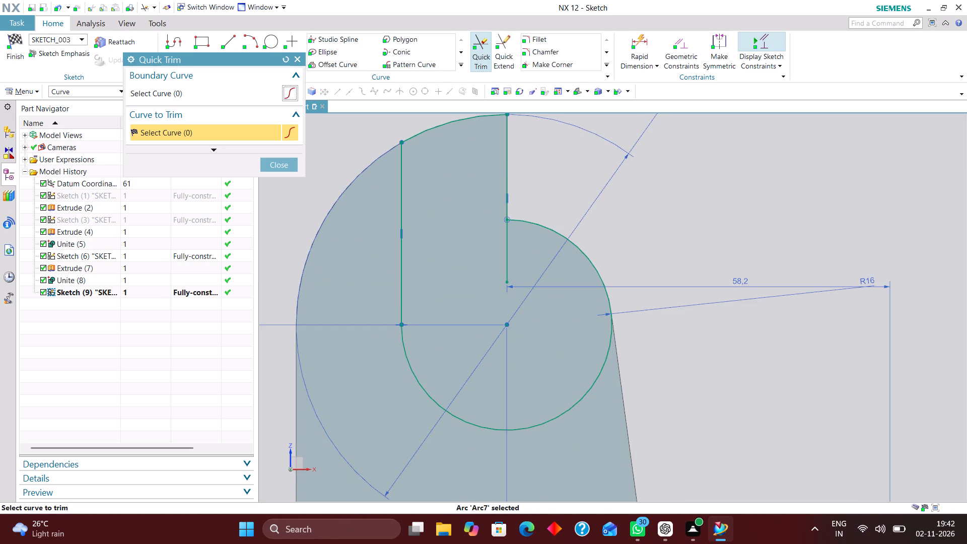
left_click(507, 265)
left_click(290, 165)
scroll(502, 291, "down", 3)
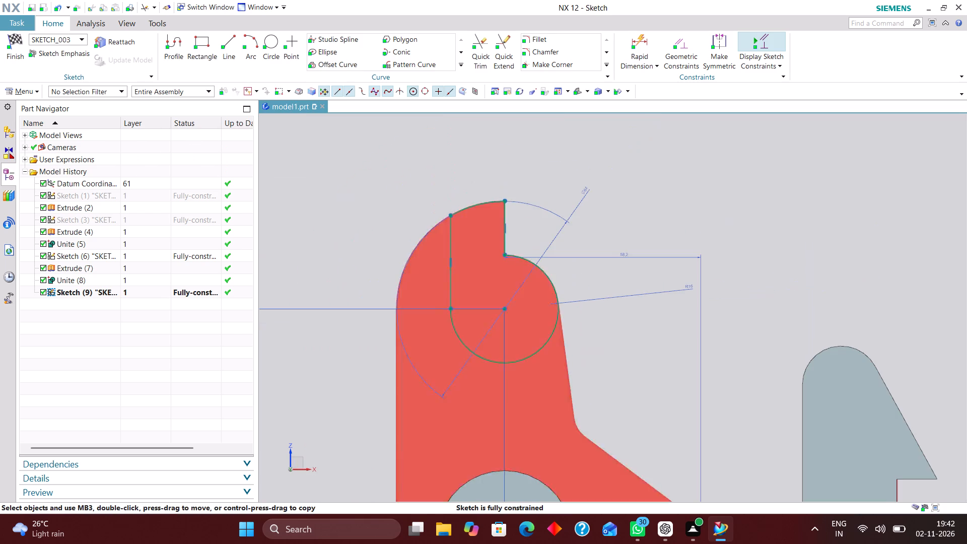
left_click(14, 39)
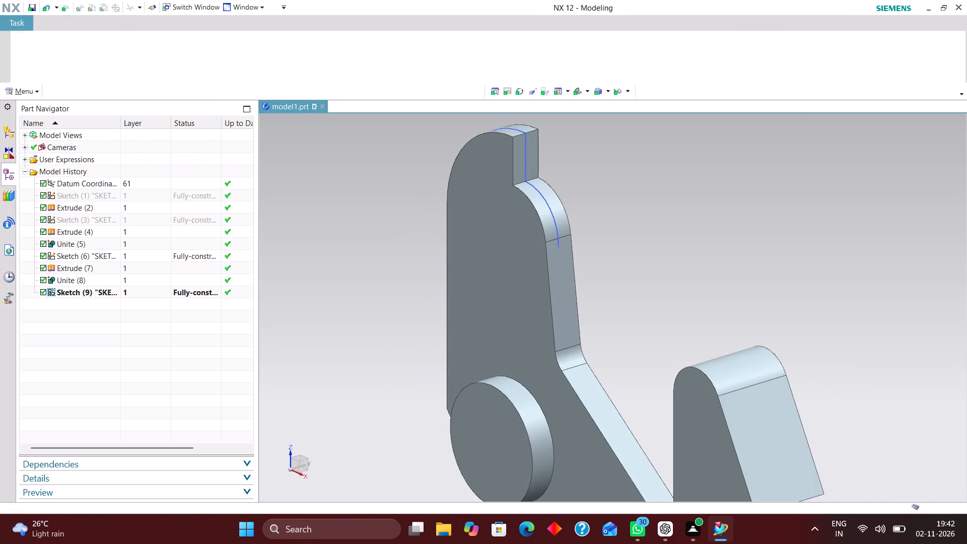
Extrude the trimmed upper profile symmetrically by 13.5 mm with no Boolean.
left_click(148, 41)
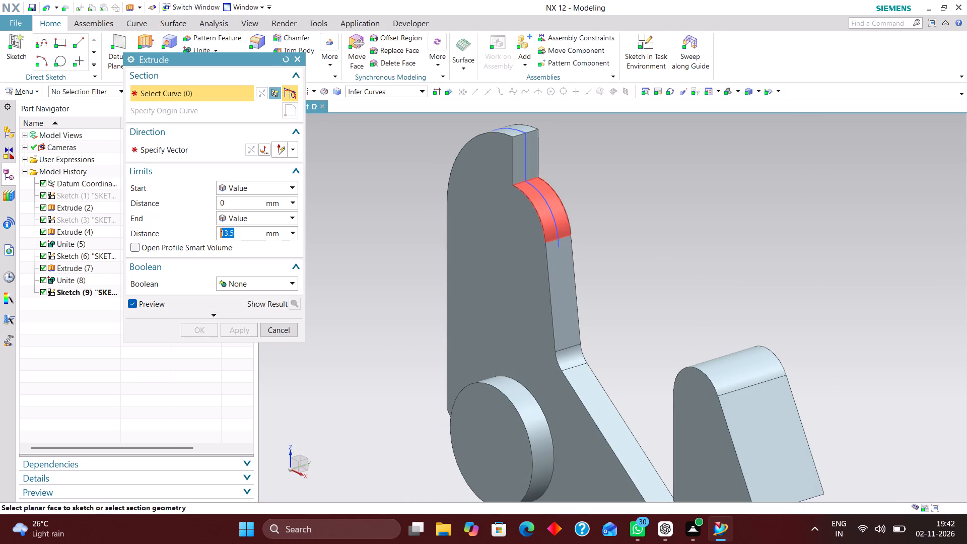
left_click(556, 224)
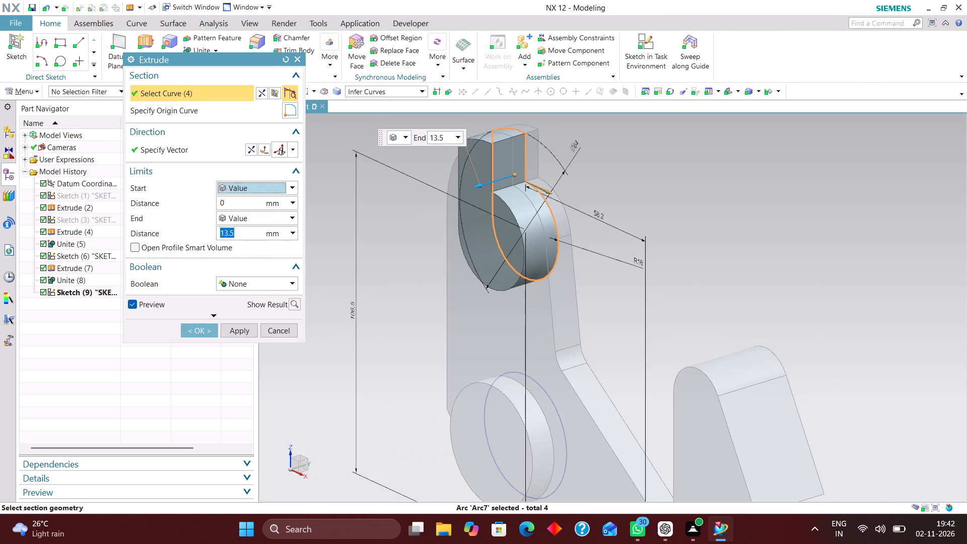
left_click(254, 190)
left_click(255, 211)
middle_click(702, 240)
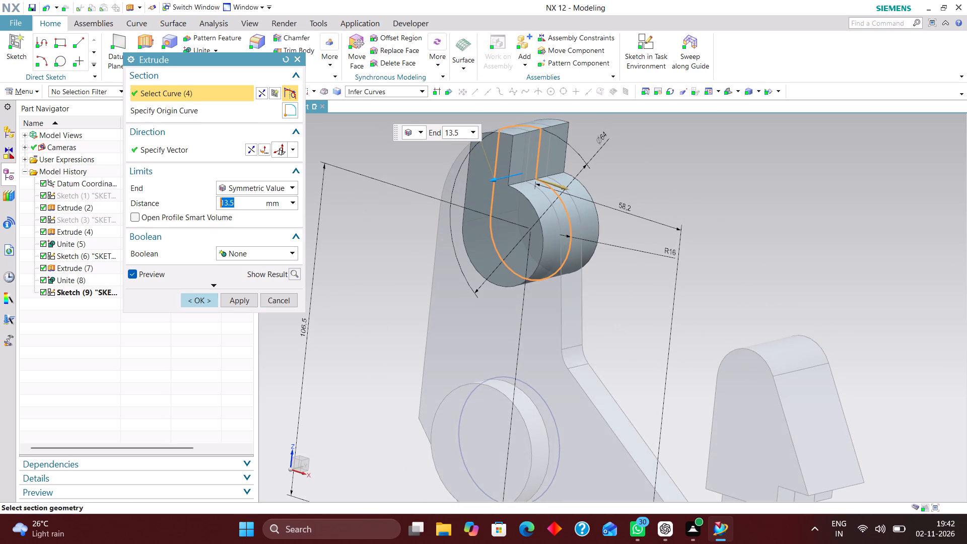
left_click(196, 303)
Hide the upper profile's sketch.
left_click(616, 93)
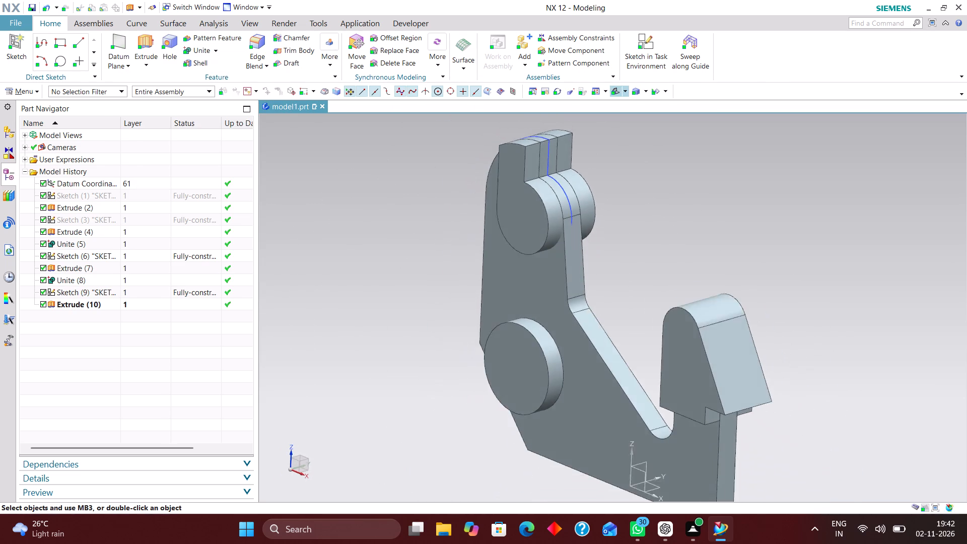
right_click_drag(568, 192, 577, 288)
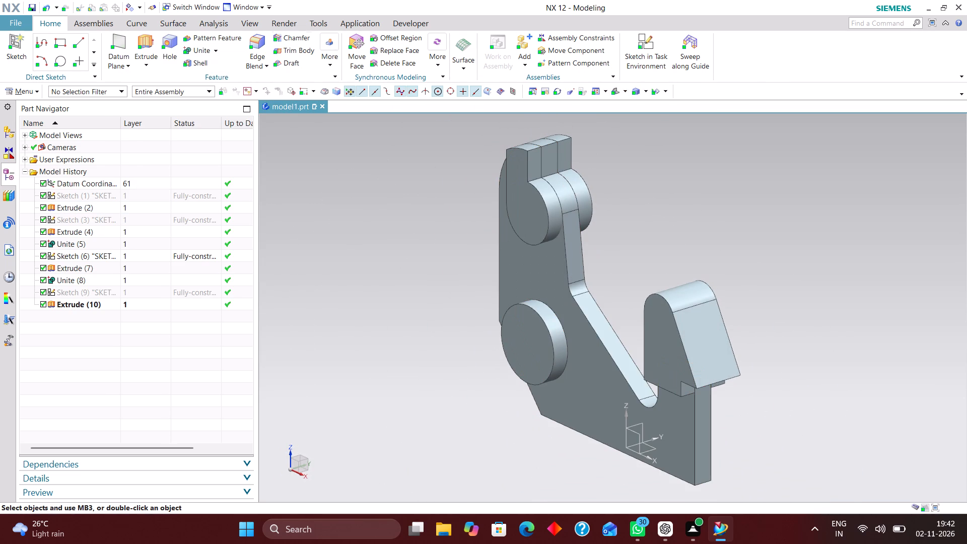
Unite the extruded upper feature with the main support body.
left_click(200, 49)
left_click(551, 308)
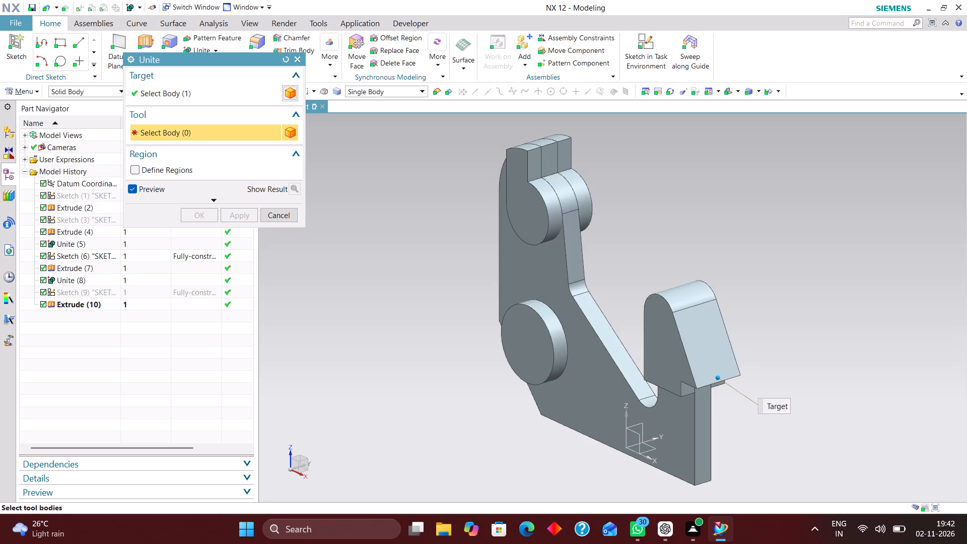
left_click(550, 227)
left_click(197, 214)
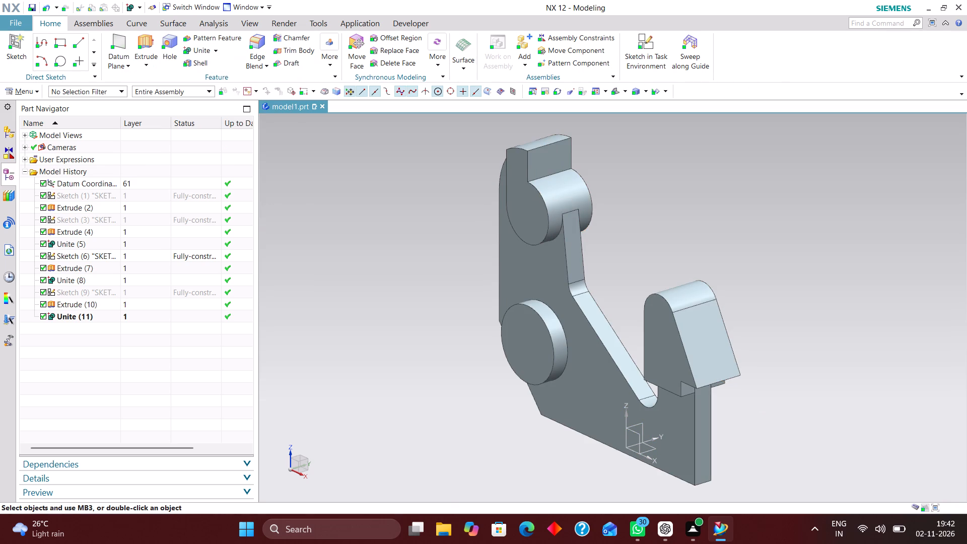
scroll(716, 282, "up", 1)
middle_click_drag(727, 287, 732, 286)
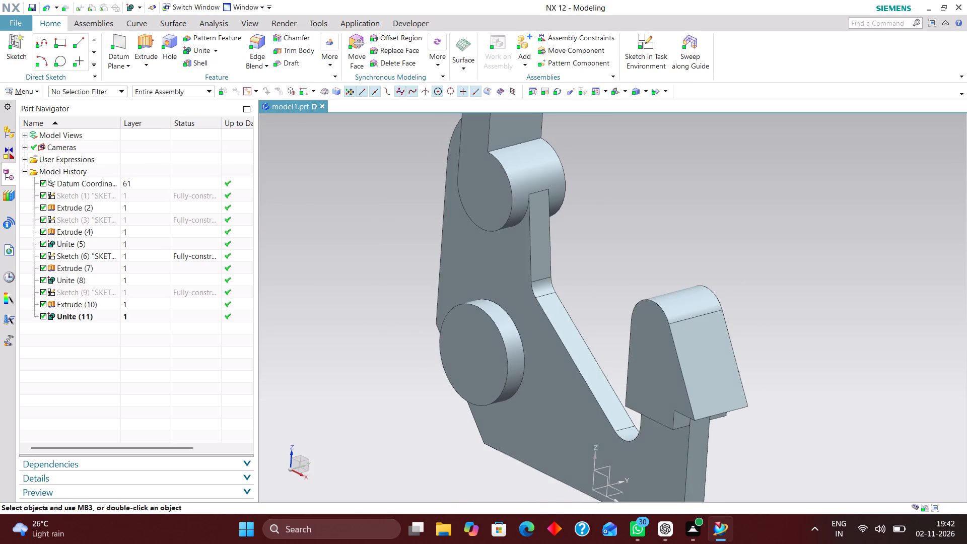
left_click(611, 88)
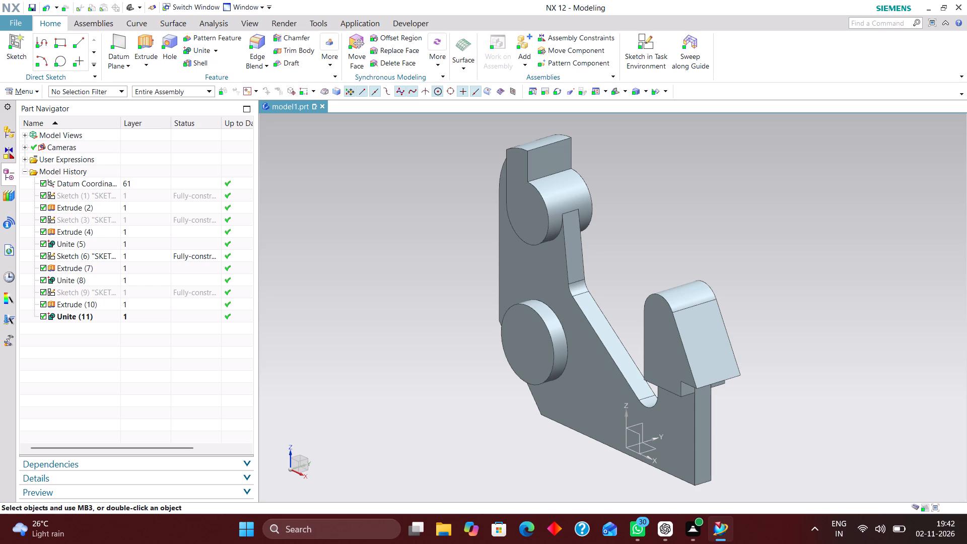
Create a new sketch on the XZ plane of the datum coordinate system.
left_click(652, 42)
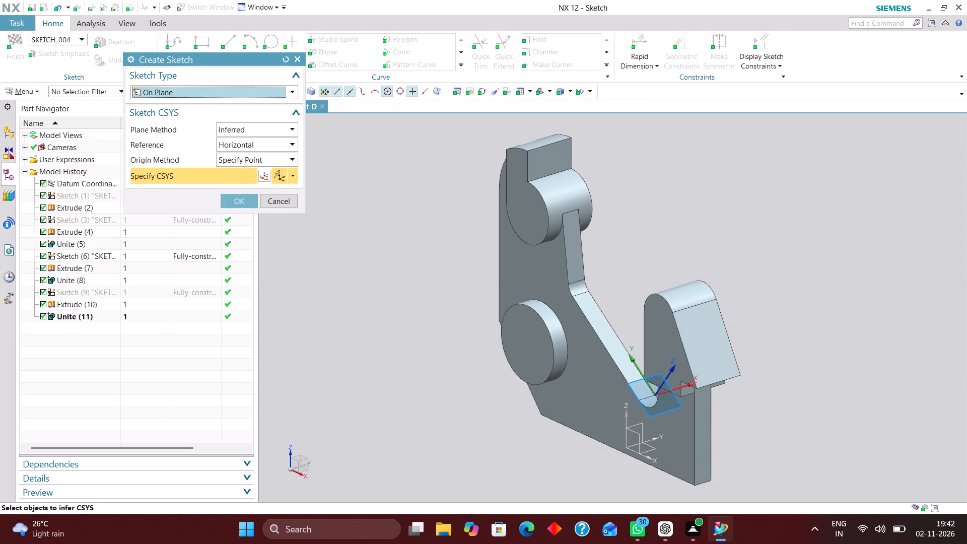
left_click(639, 438)
left_click(238, 199)
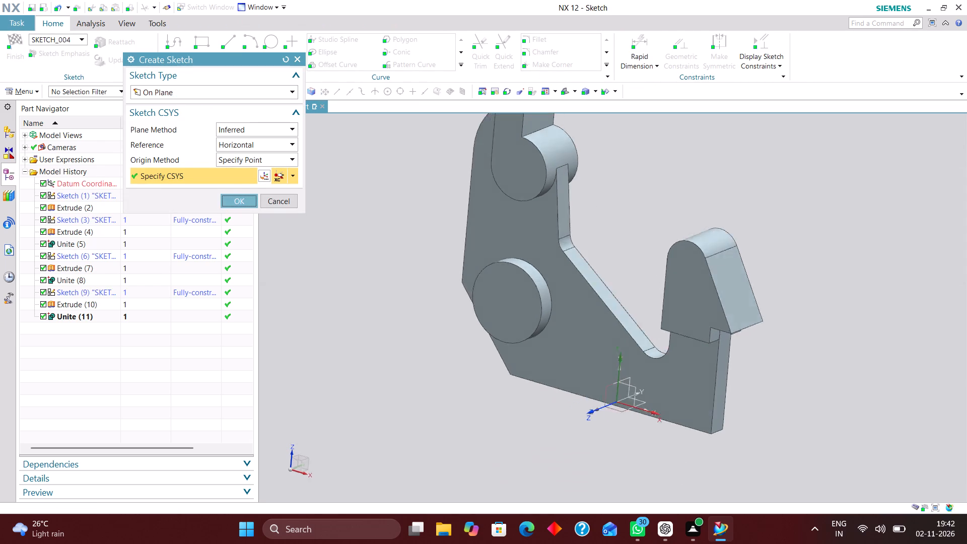
scroll(422, 323, "down", 2)
scroll(425, 237, "up", 2)
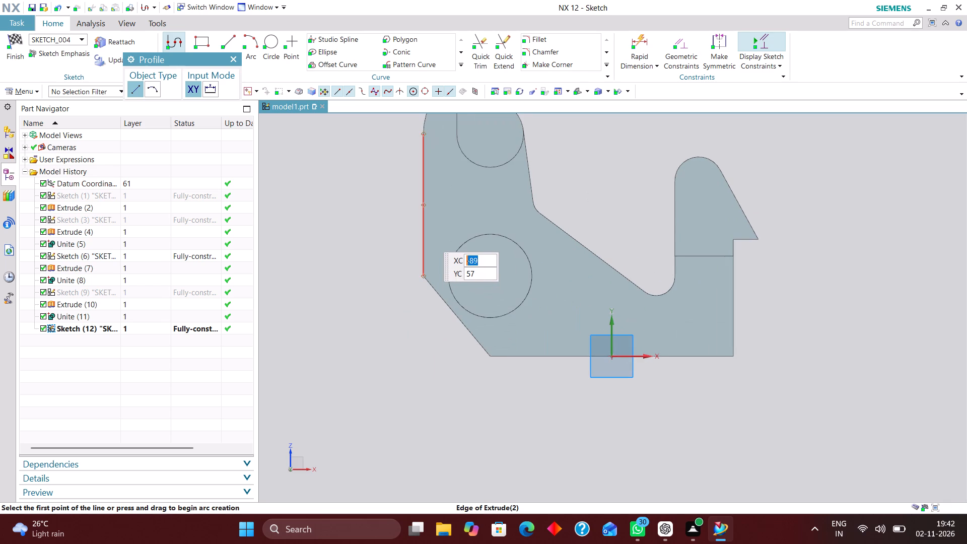
Examine the united support body around its boss and slanted lower edge, both square to the sketch plane and at an angle.
left_click(230, 58)
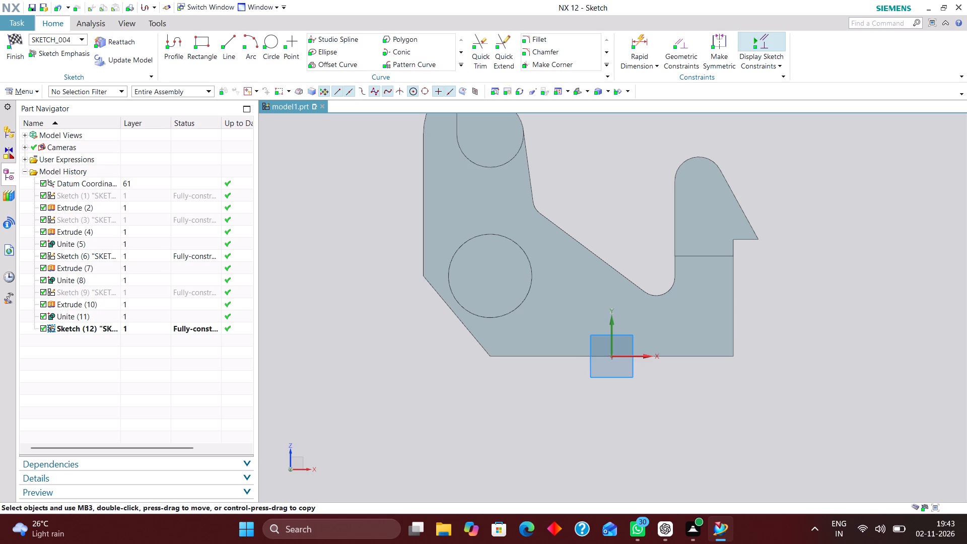
scroll(420, 245, "up", 3)
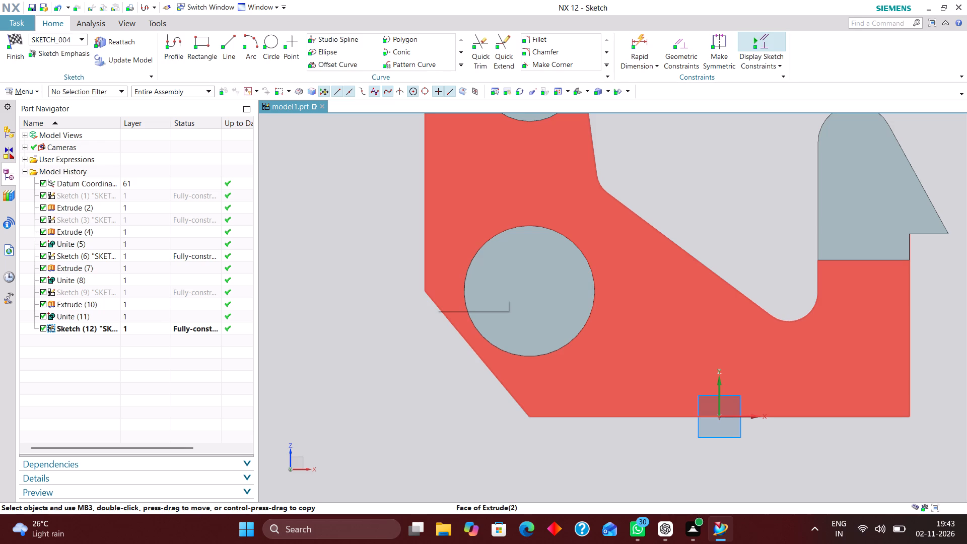
scroll(415, 310, "down", 2)
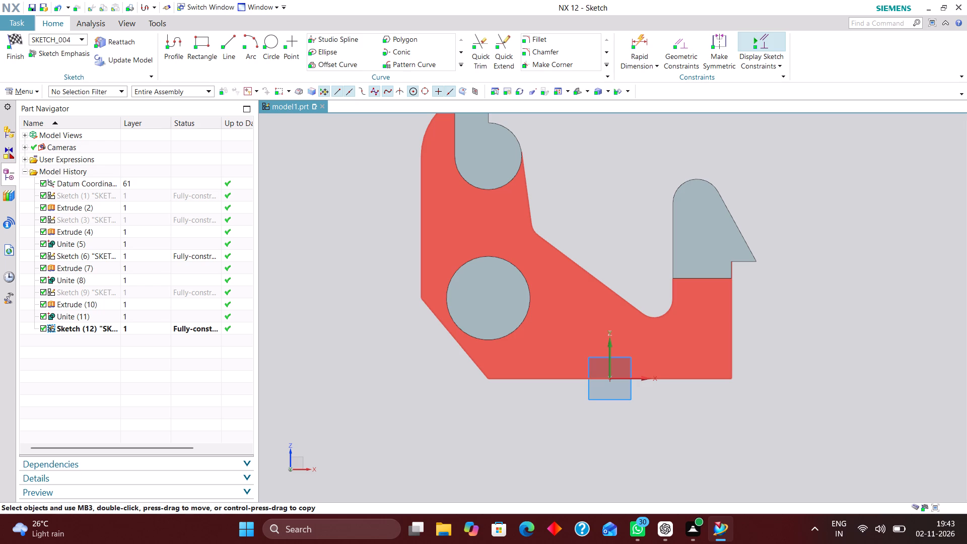
scroll(572, 298, "down", 2)
scroll(584, 268, "up", 2)
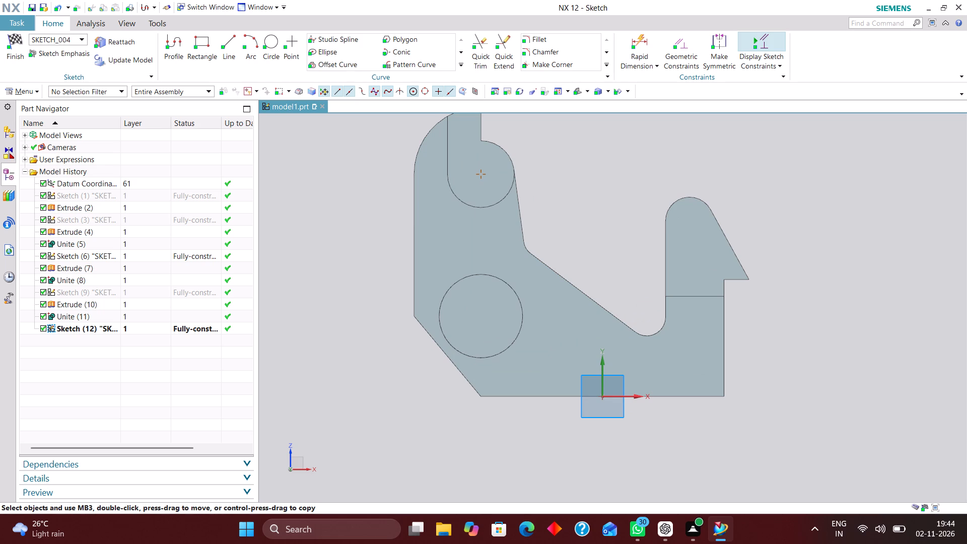
middle_click_drag(614, 273, 593, 283)
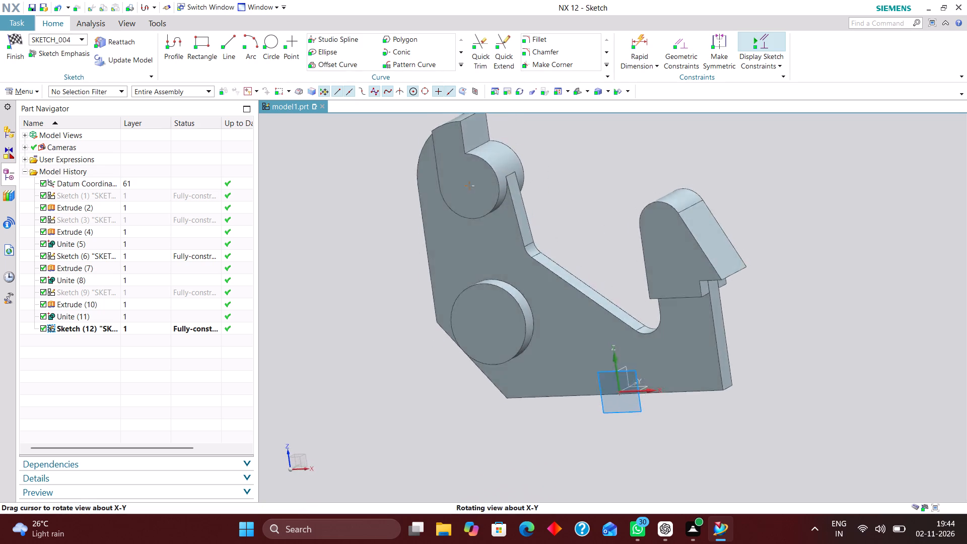
middle_click_drag(593, 283, 598, 282)
right_click_drag(770, 194, 649, 187)
scroll(578, 293, "down", 2)
scroll(575, 251, "up", 3)
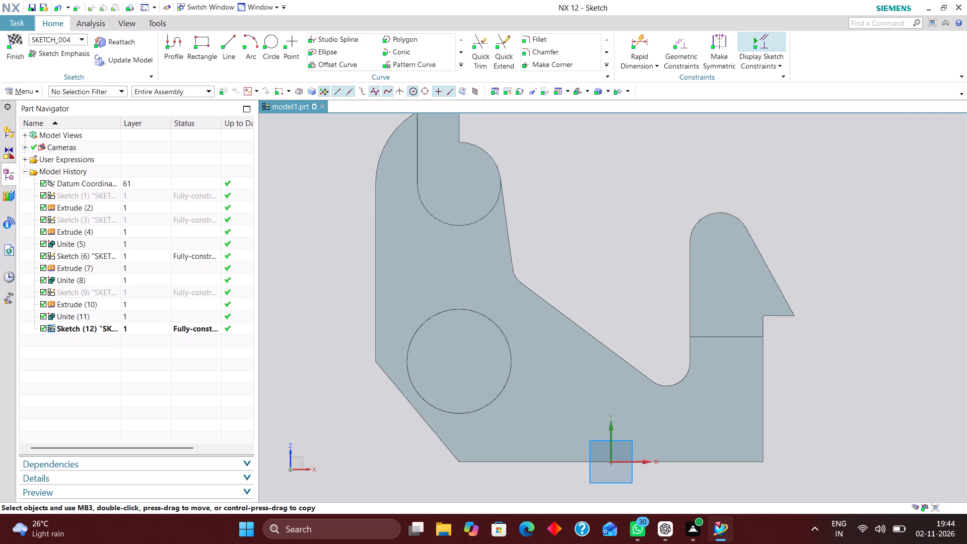
scroll(653, 344, "down", 3)
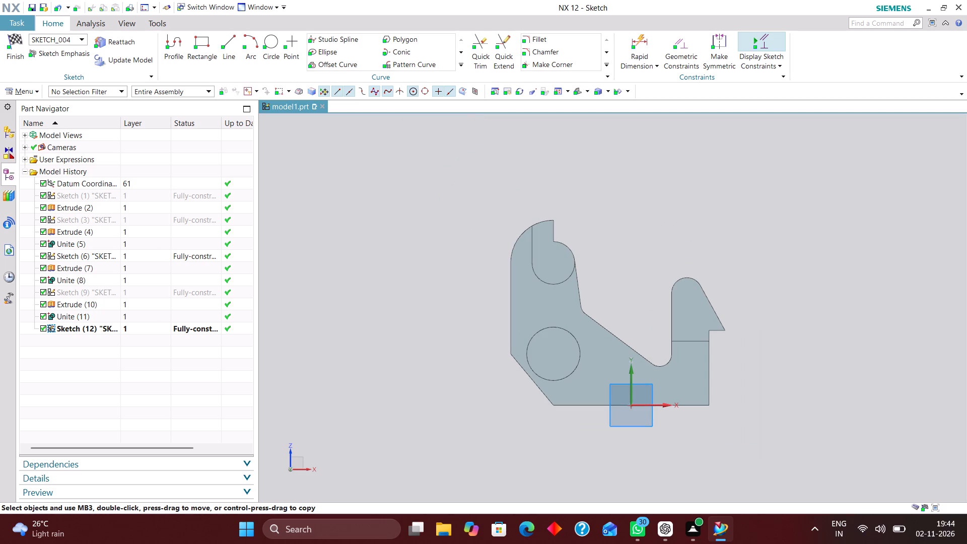
scroll(573, 399, "up", 3)
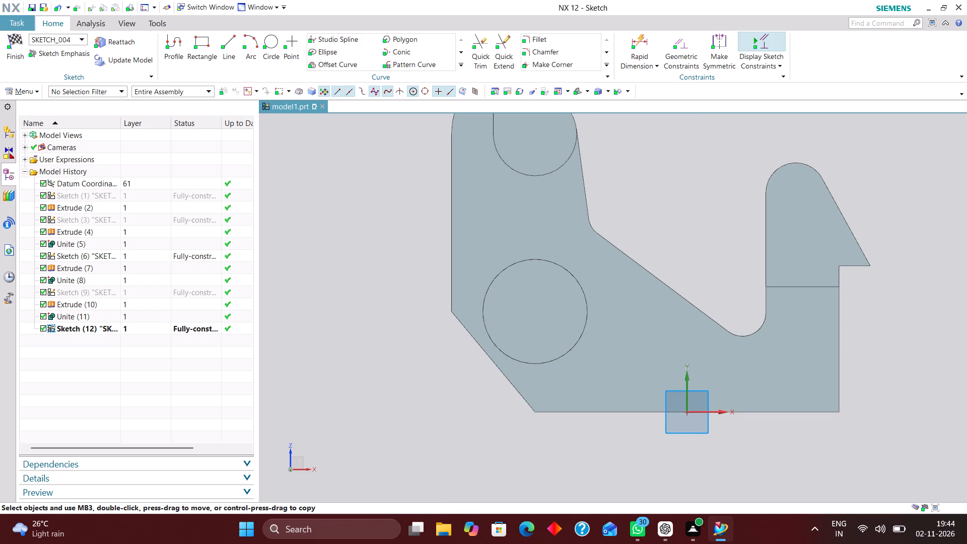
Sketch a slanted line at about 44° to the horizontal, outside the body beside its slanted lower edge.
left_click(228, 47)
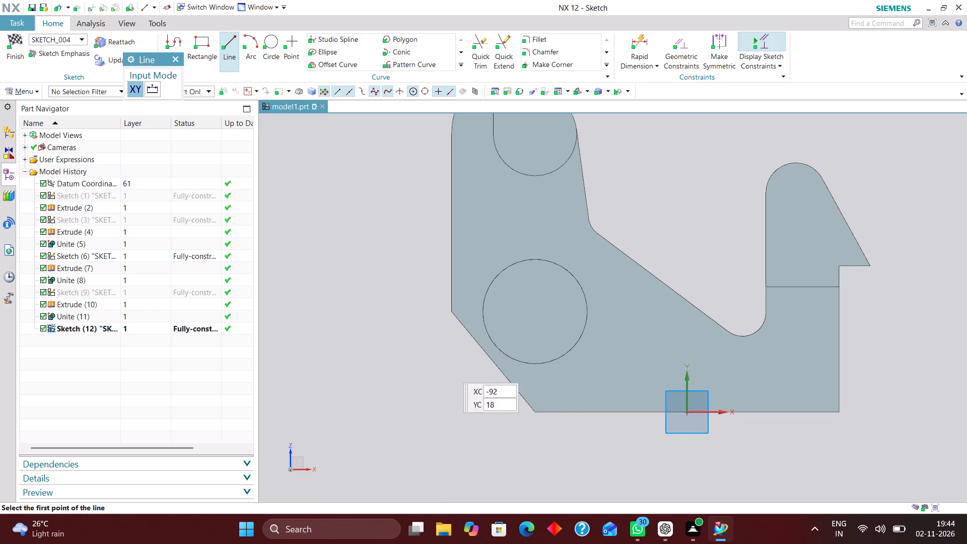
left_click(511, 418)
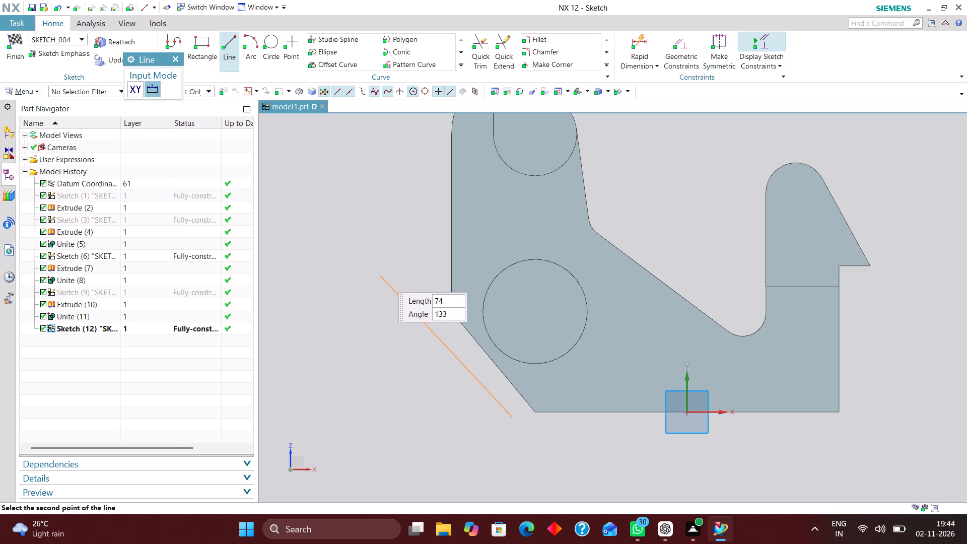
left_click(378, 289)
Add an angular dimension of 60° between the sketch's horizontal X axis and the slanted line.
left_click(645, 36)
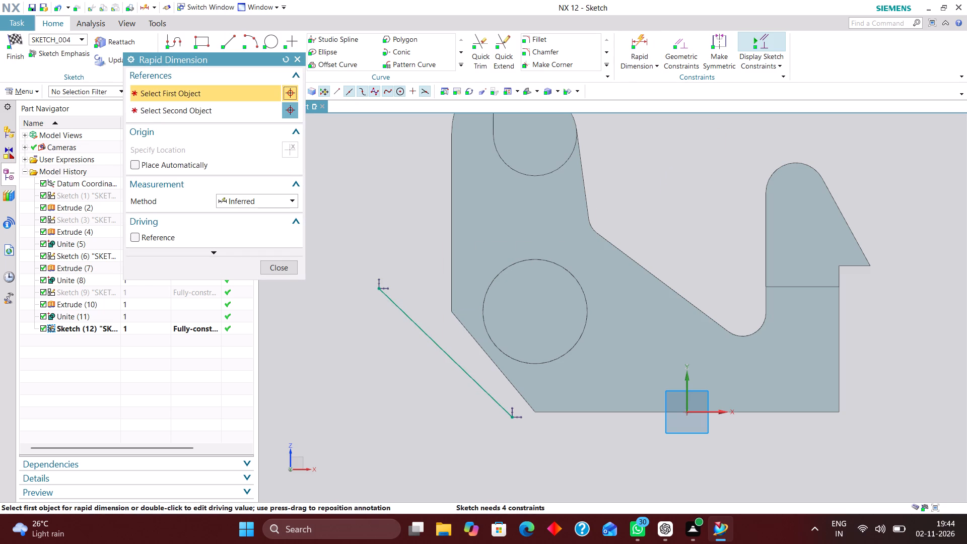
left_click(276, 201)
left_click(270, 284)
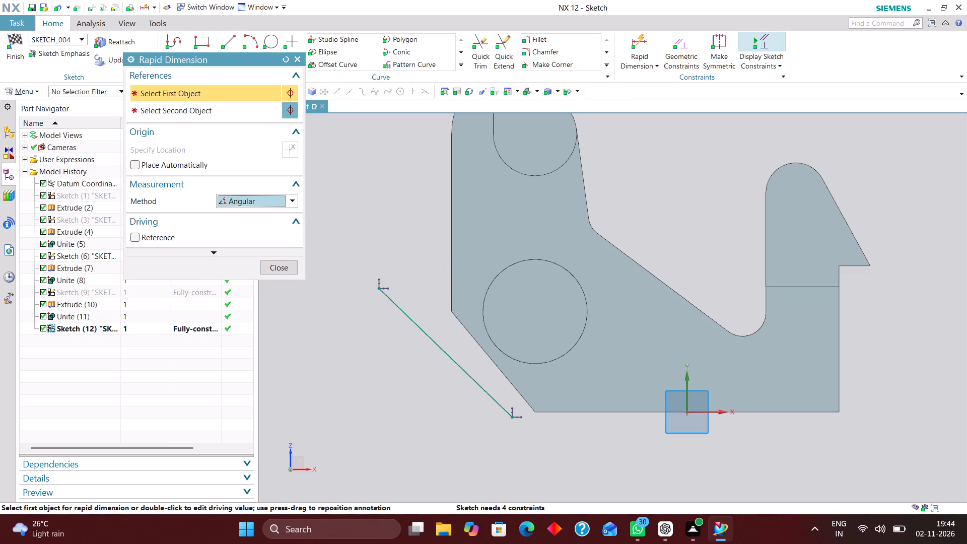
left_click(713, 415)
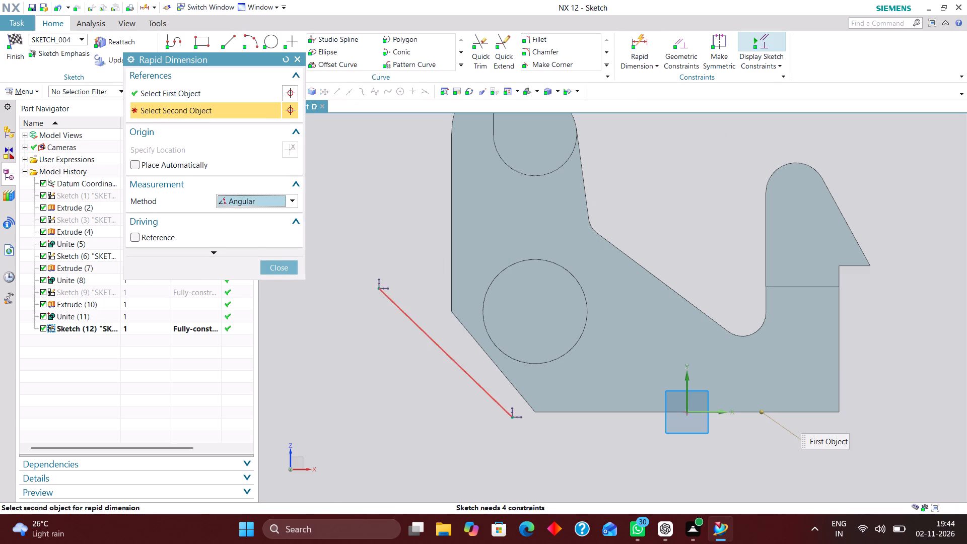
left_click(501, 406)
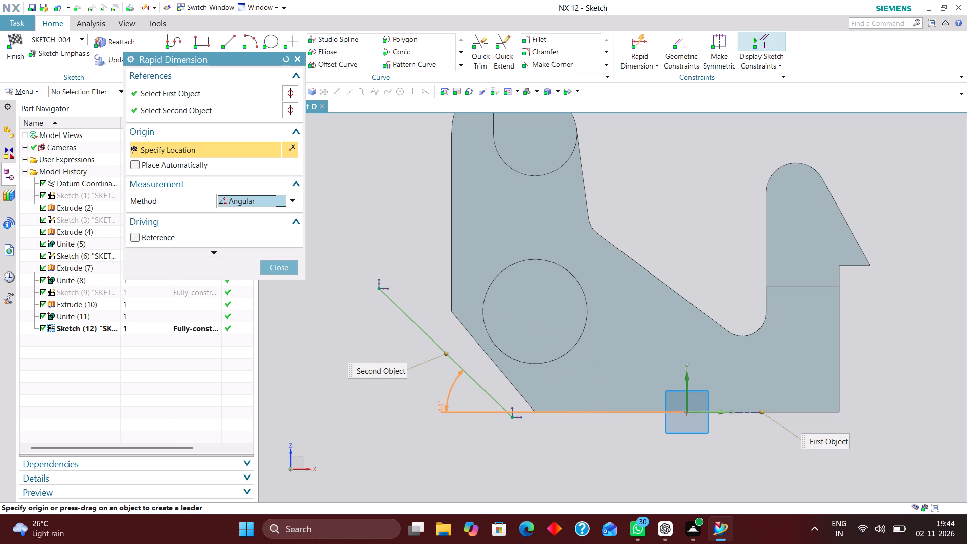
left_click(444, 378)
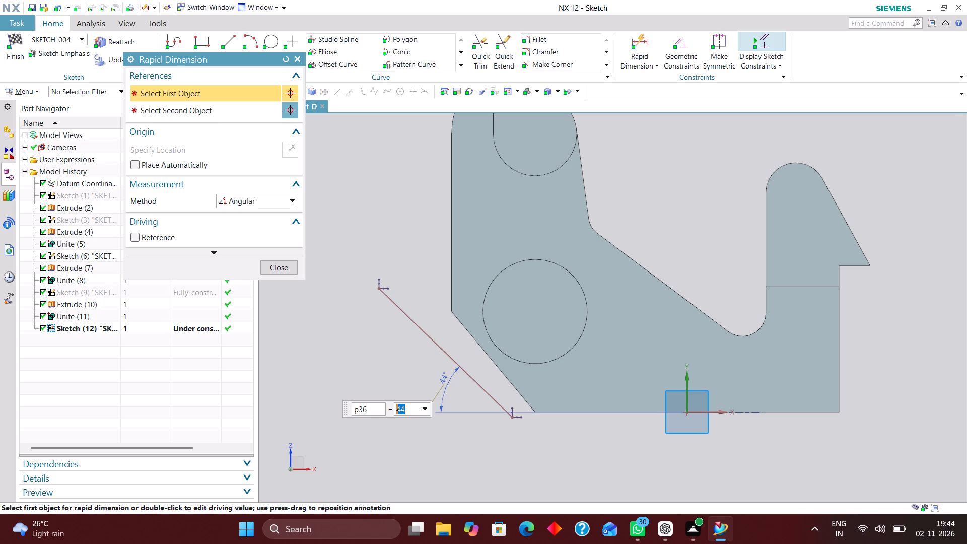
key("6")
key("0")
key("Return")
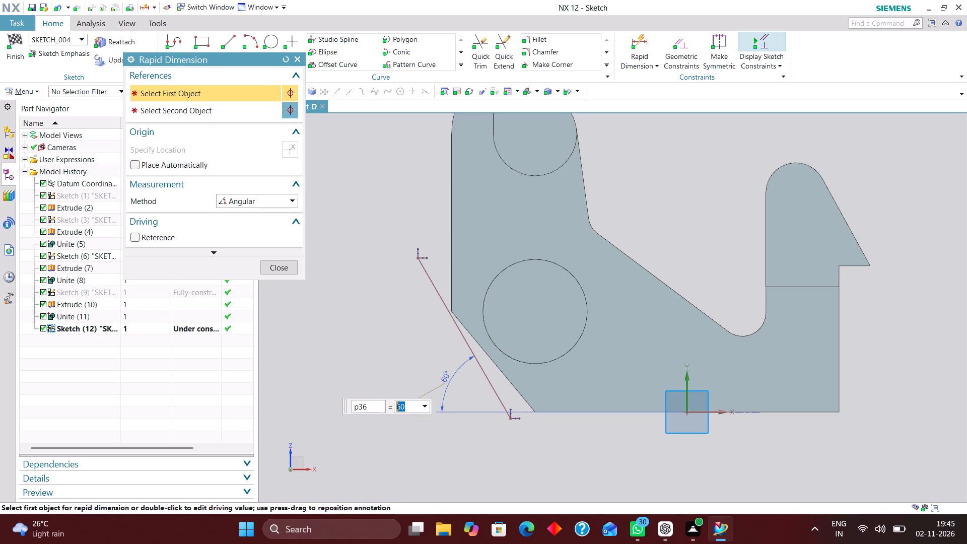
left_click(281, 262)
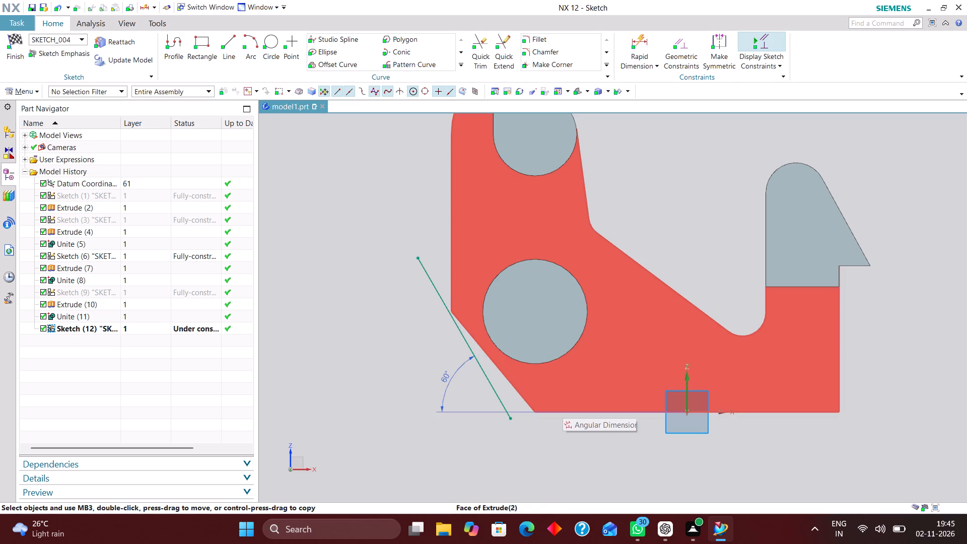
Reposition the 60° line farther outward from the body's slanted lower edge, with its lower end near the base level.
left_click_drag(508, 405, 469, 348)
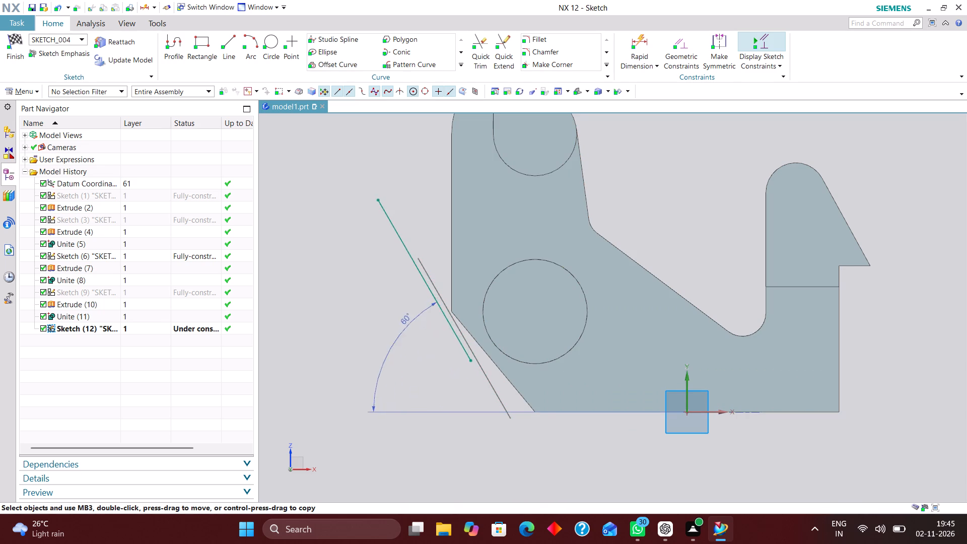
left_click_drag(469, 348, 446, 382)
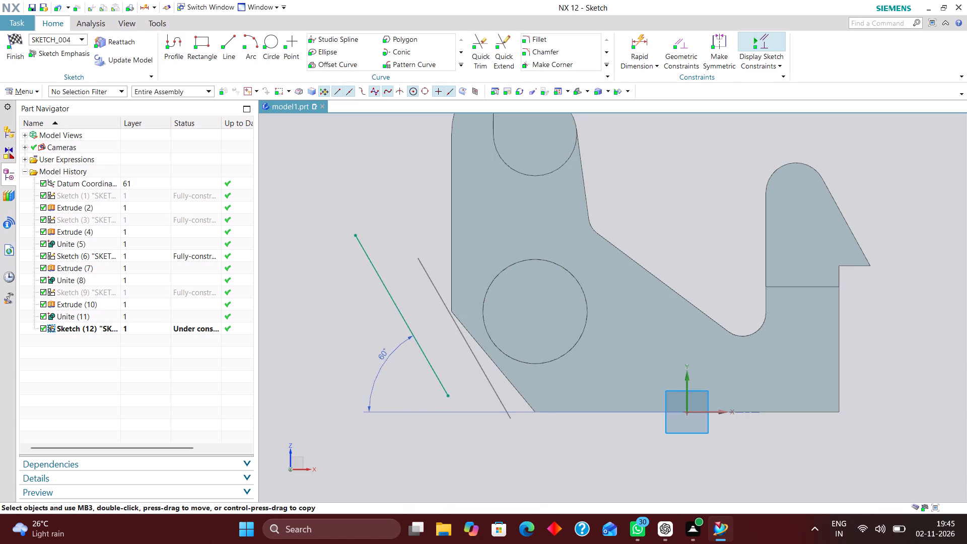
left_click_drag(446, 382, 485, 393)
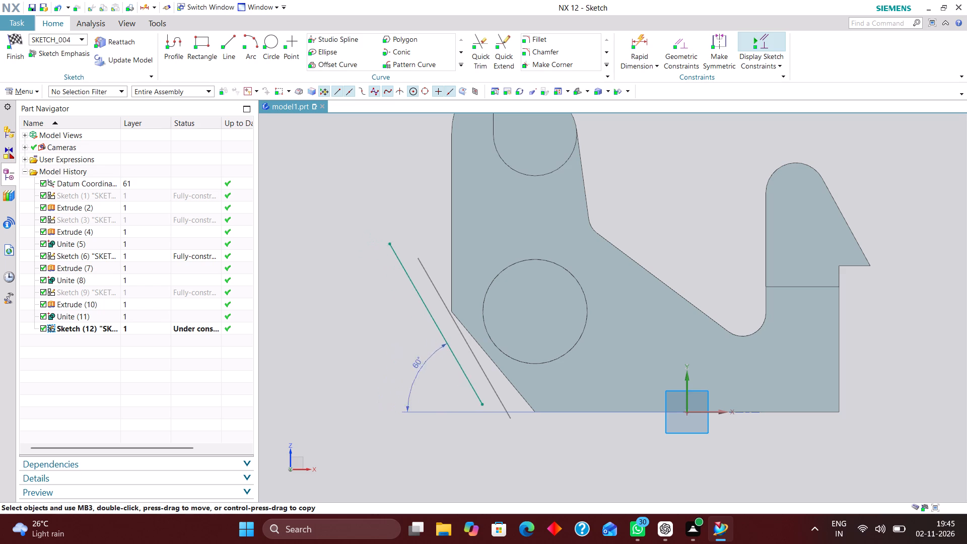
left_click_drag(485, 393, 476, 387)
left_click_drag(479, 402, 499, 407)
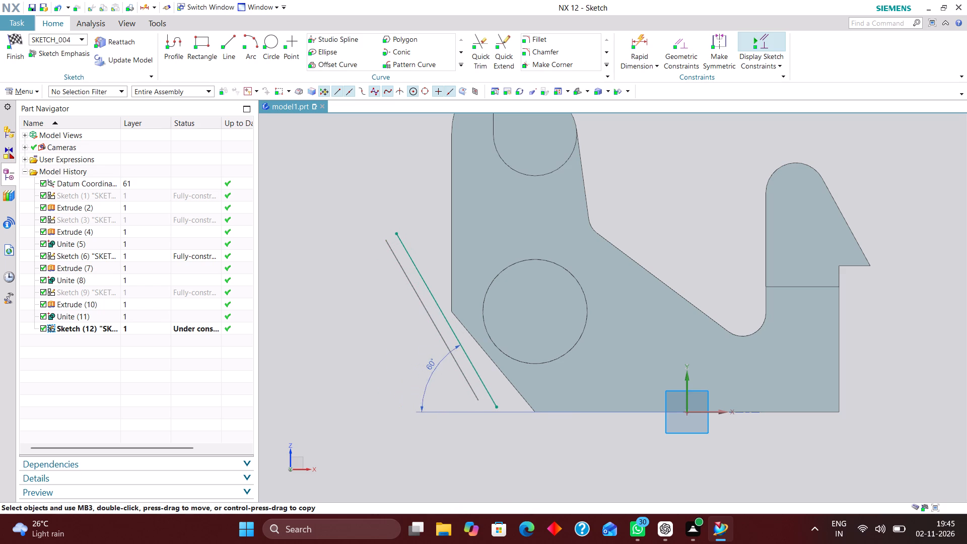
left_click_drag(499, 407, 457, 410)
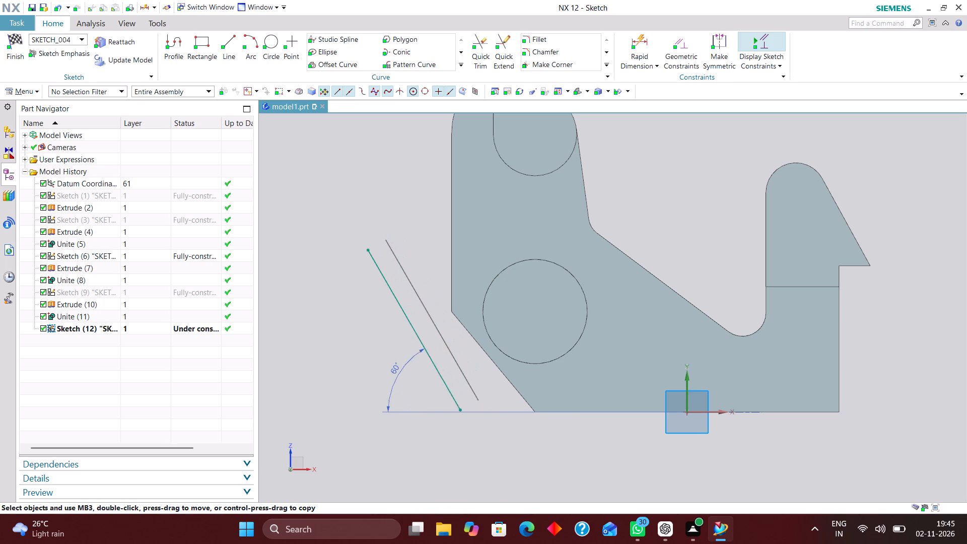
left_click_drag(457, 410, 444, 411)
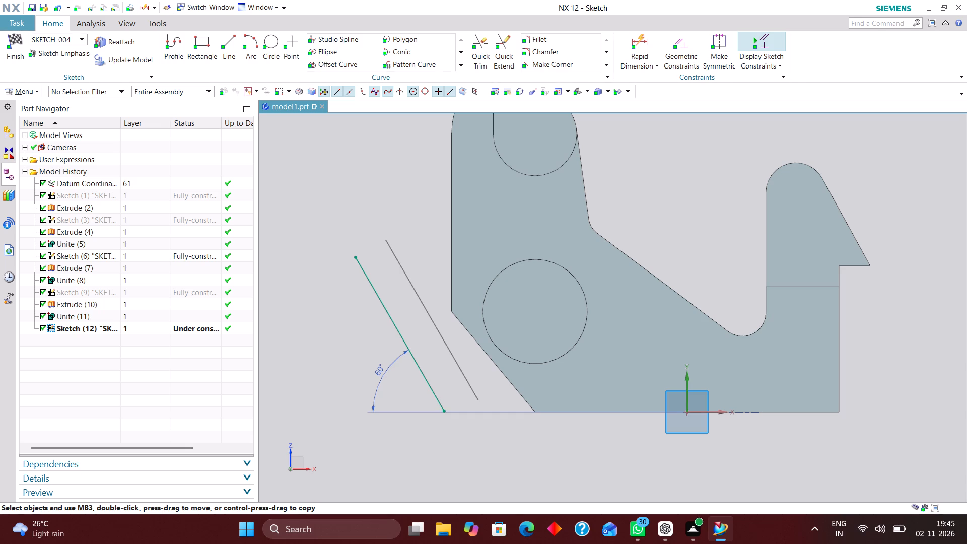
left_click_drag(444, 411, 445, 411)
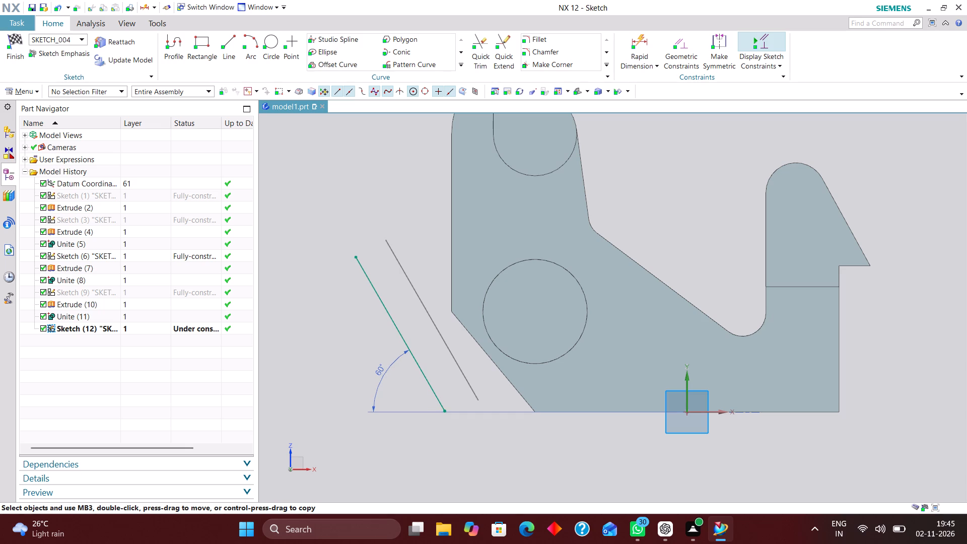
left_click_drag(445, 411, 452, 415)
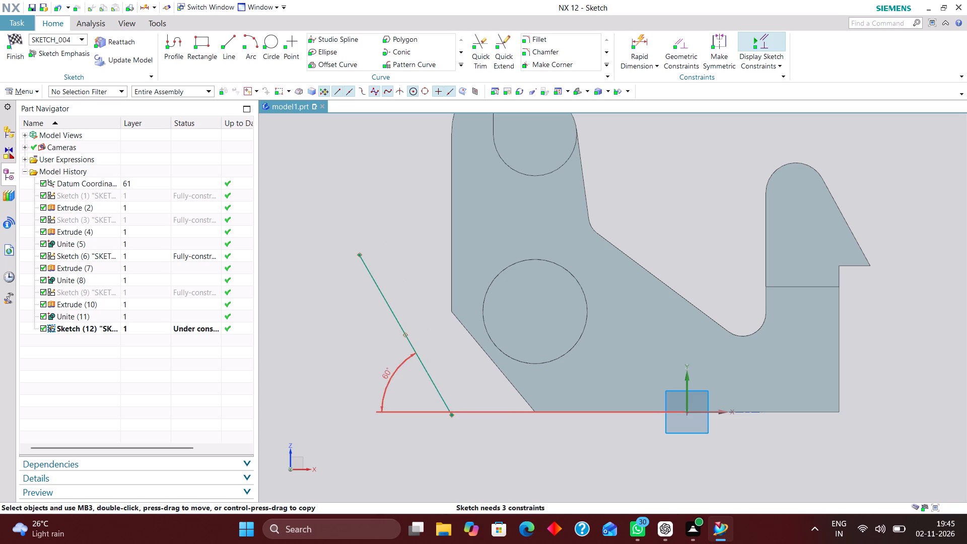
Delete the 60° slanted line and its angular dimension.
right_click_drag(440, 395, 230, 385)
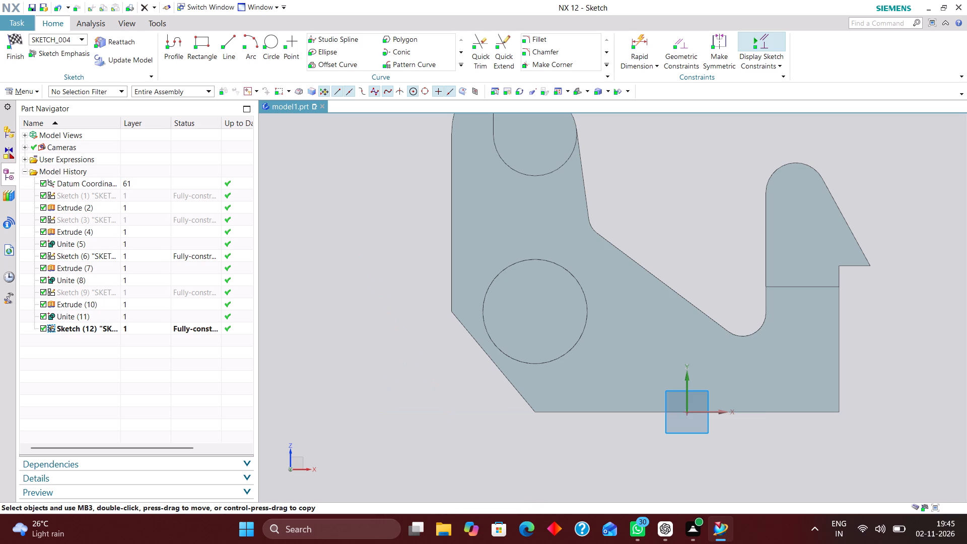
Sketch two separate lines opening toward the boss in a V, one slanting up and one slanting down across the body's outer edge.
left_click(225, 40)
left_click(412, 300)
left_click(465, 250)
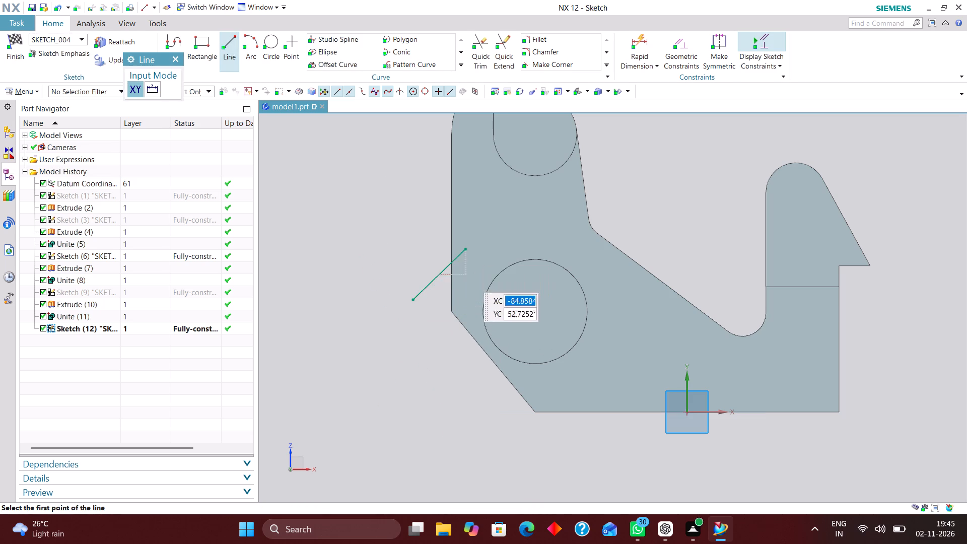
left_click(416, 314)
left_click(467, 358)
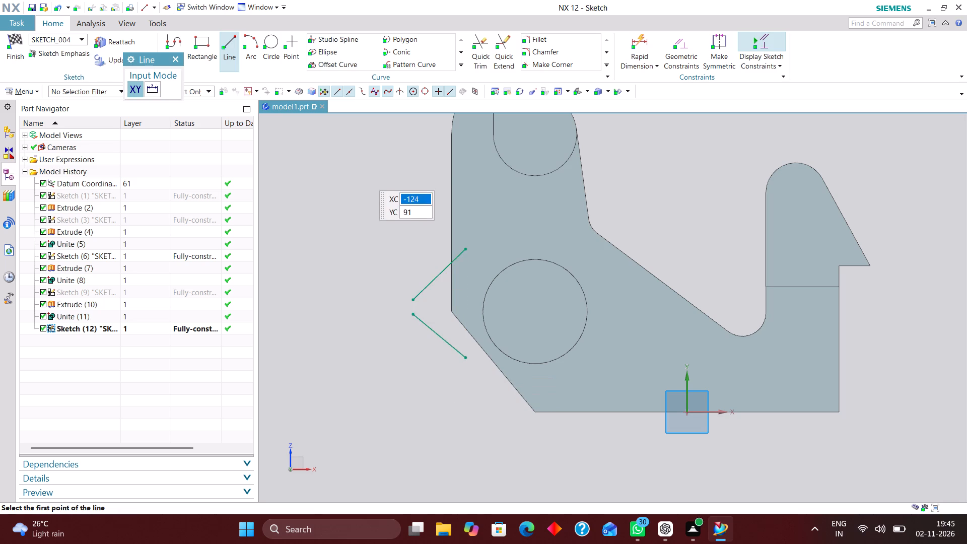
Draw an arc joining the two lines' closely spaced outer ends, bulging away from the body.
left_click(246, 40)
scroll(417, 313, "up", 4)
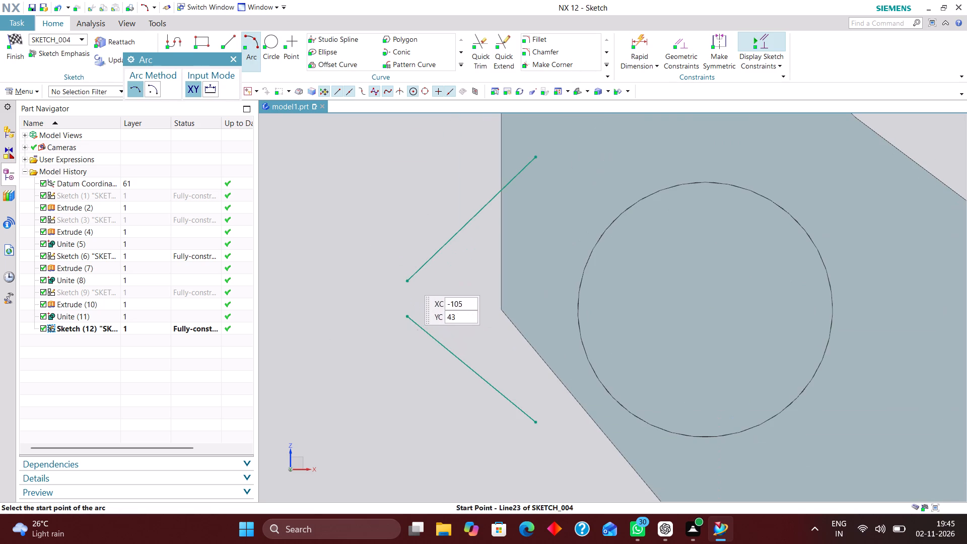
left_click(410, 281)
left_click(403, 318)
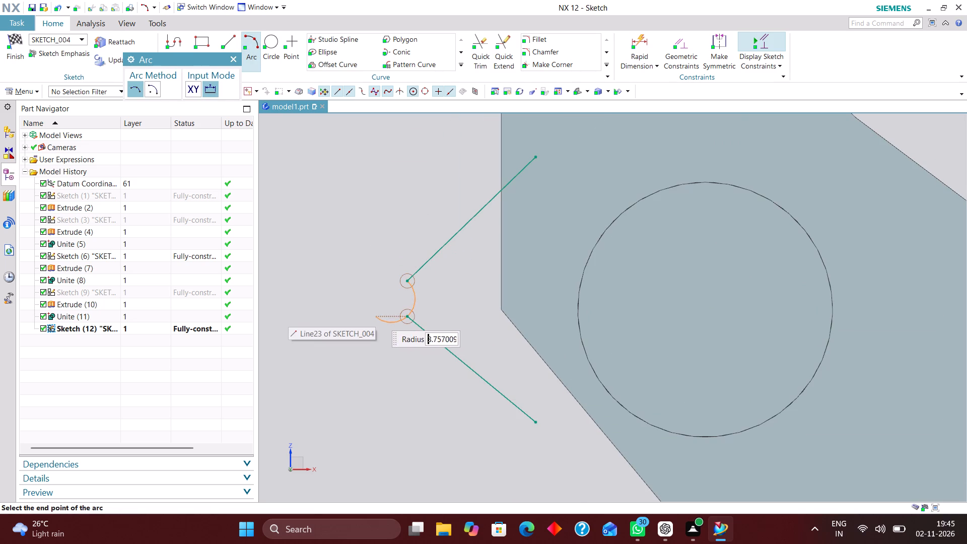
left_click(435, 297)
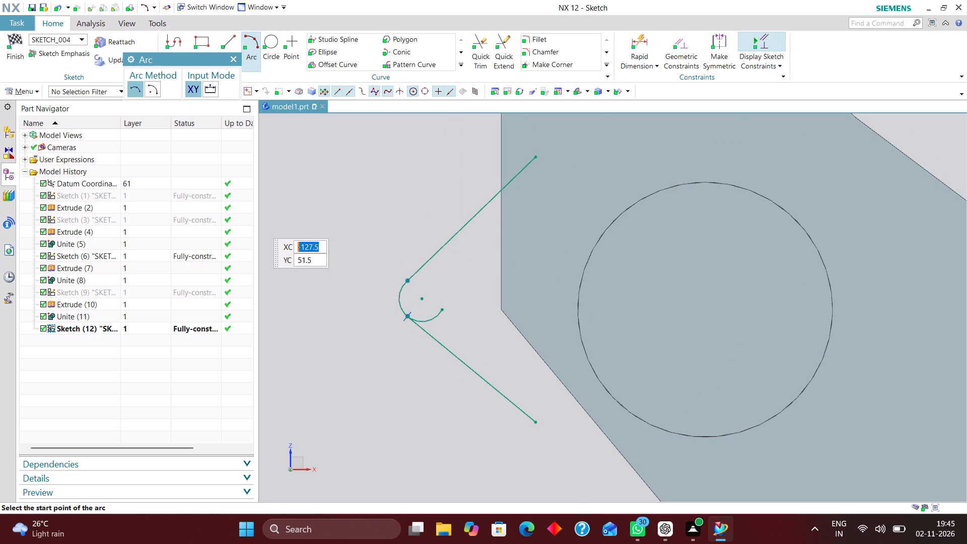
left_click(236, 59)
Quick Trim the excess portion of the arc extending past the lower line's outer end.
left_click(481, 43)
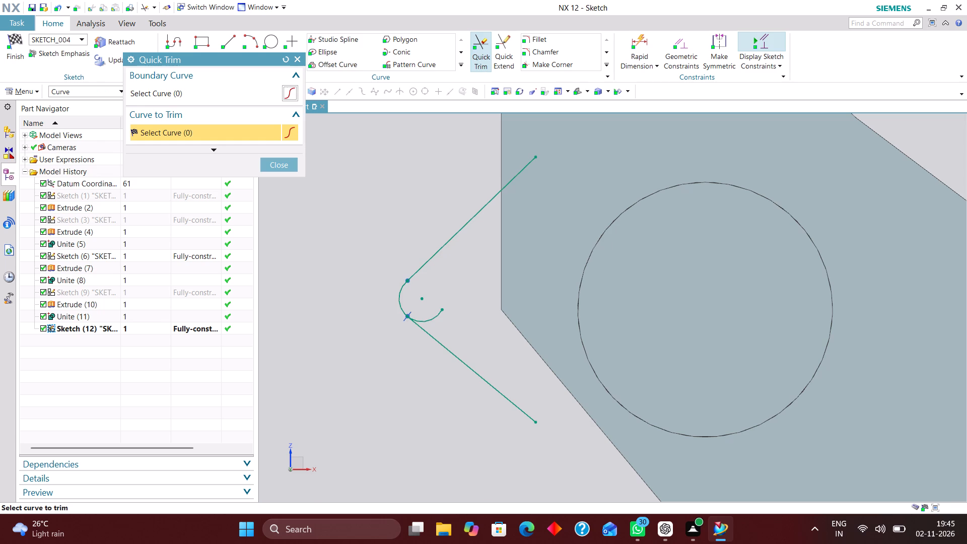
left_click(441, 315)
left_click(280, 160)
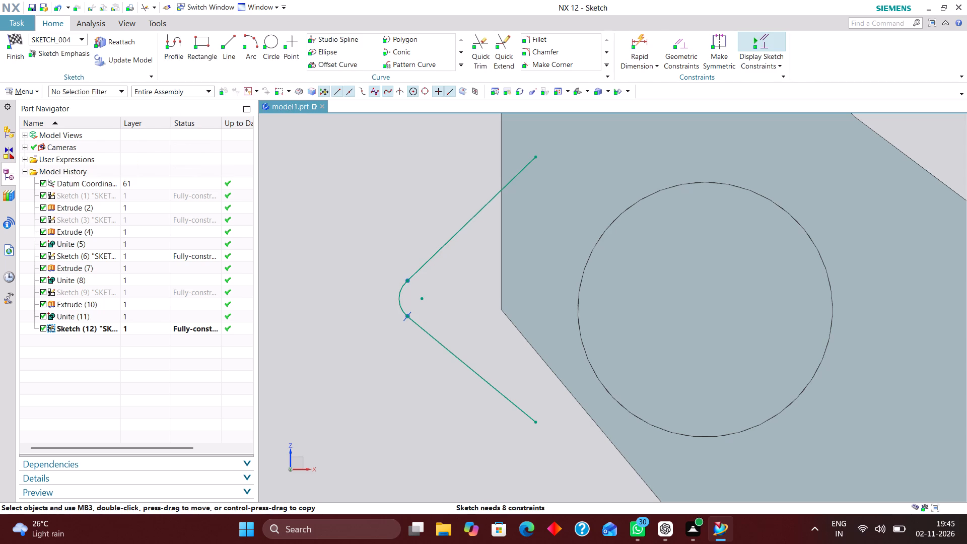
Dimension the V profile's tip arc with a radius of 8 mm.
left_click(643, 39)
left_click(283, 198)
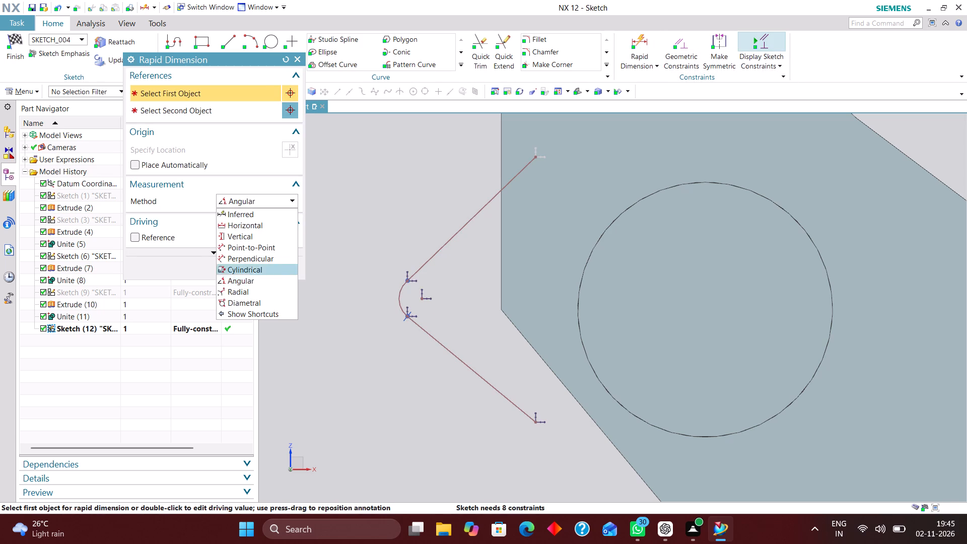
left_click(253, 291)
left_click(398, 303)
left_click(363, 316)
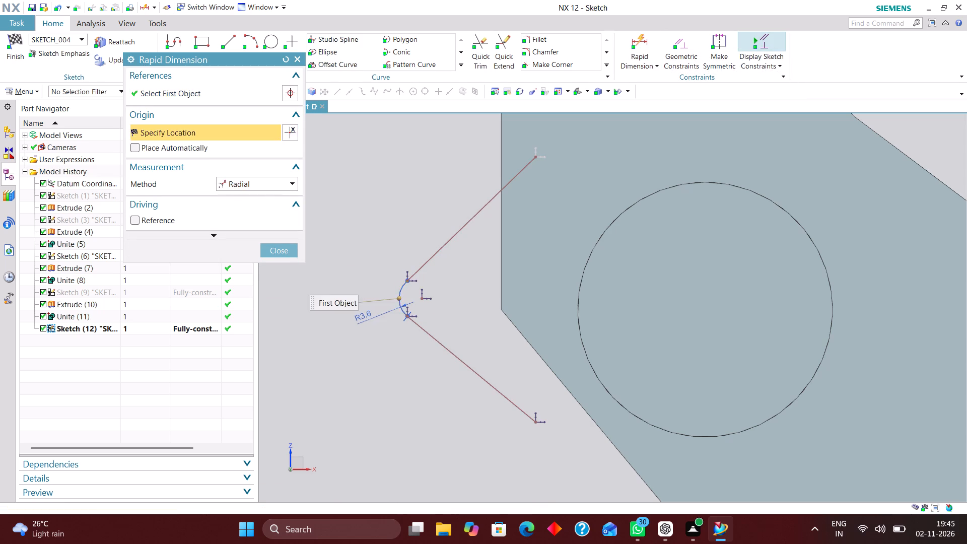
key("8")
key("Return")
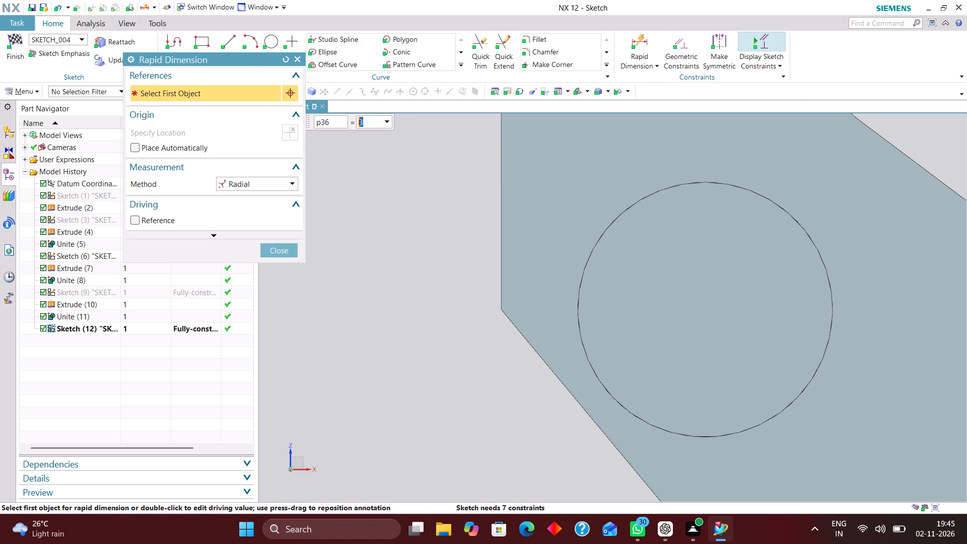
left_click(283, 255)
Shift the tip arc's centre slightly and swing the upper line's free end down to a shallower slope toward the body.
scroll(441, 298, "down", 7)
scroll(530, 333, "down", 2)
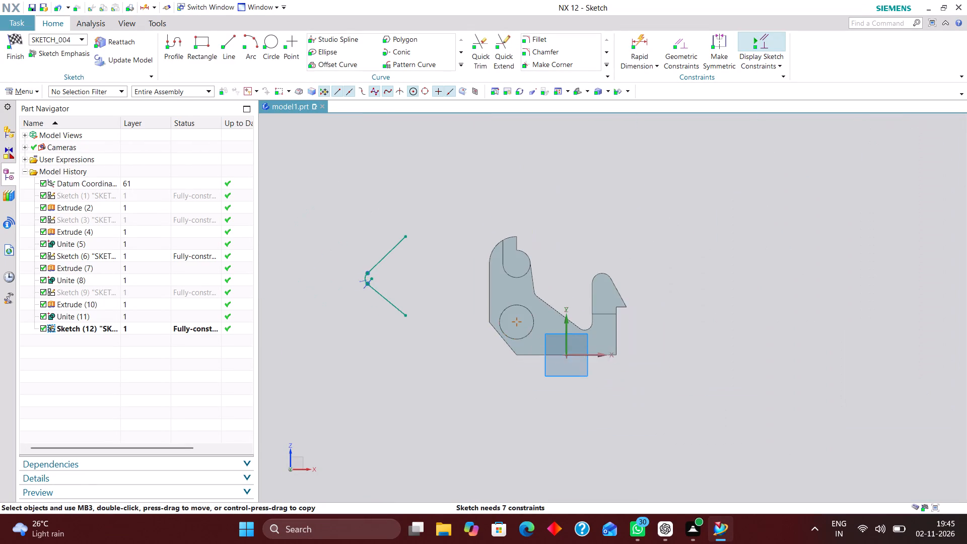
scroll(393, 297, "up", 4)
left_click_drag(339, 251, 350, 266)
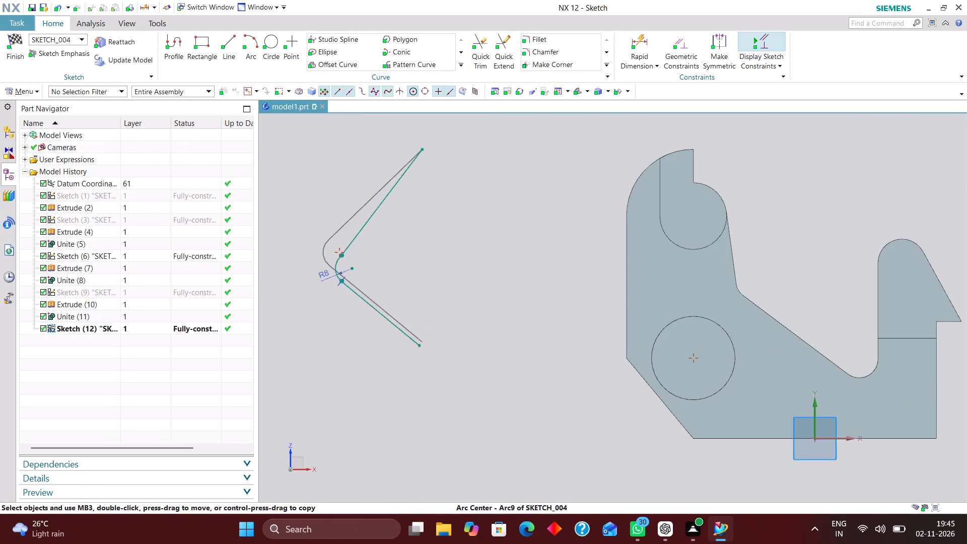
left_click_drag(350, 266, 330, 249)
left_click_drag(421, 150, 451, 184)
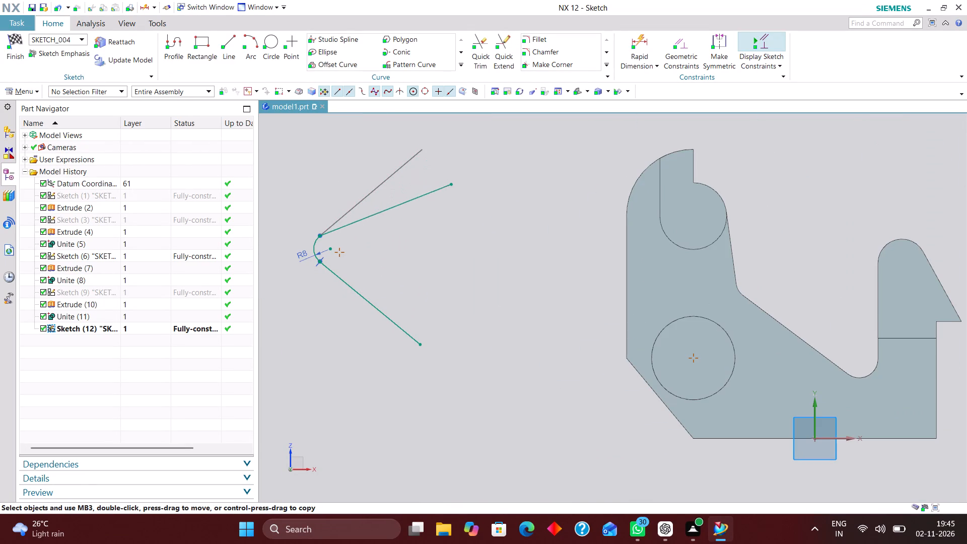
left_click_drag(451, 184, 448, 171)
Constrain the R8 tip arc and the upper slanted line tangent to each other.
left_click(689, 55)
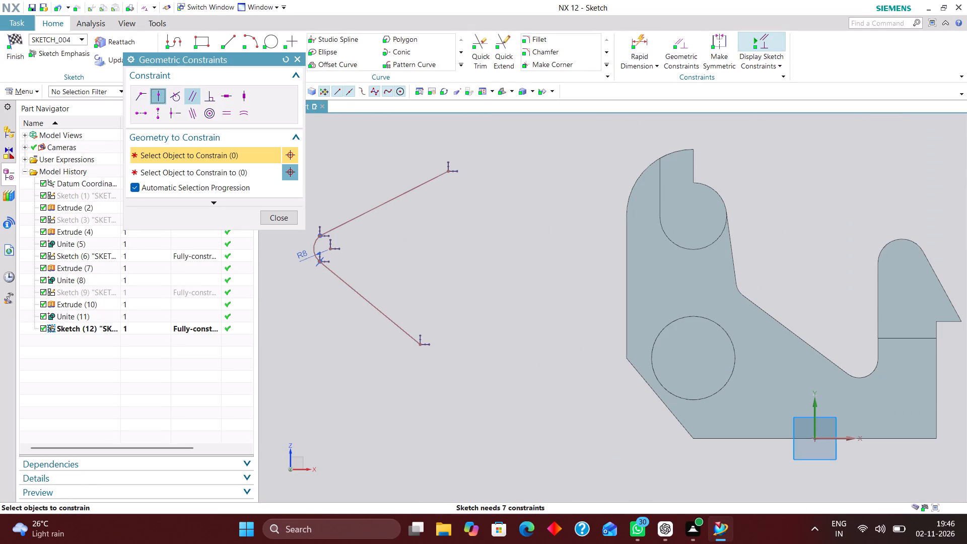
left_click(177, 95)
scroll(374, 272, "down", 2)
scroll(329, 260, "up", 5)
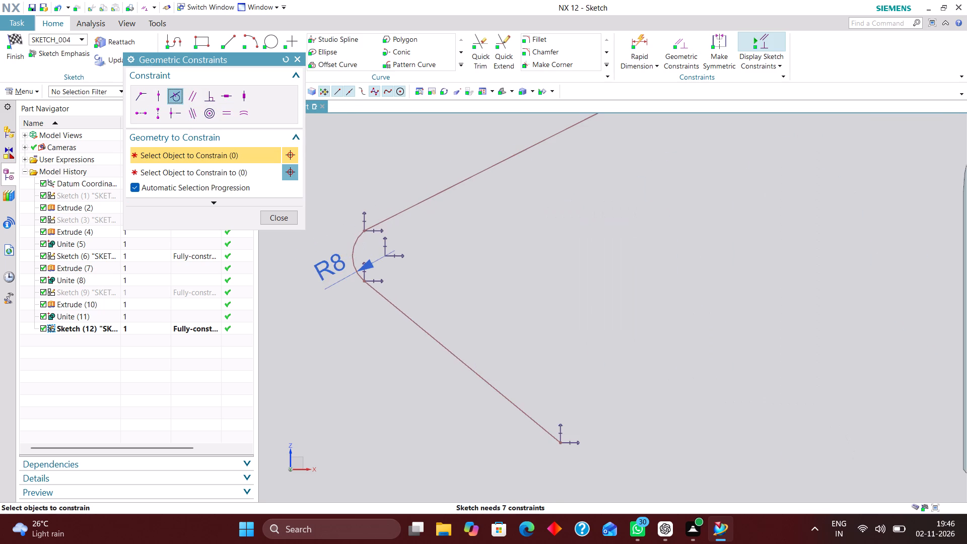
left_click(355, 249)
left_click(390, 218)
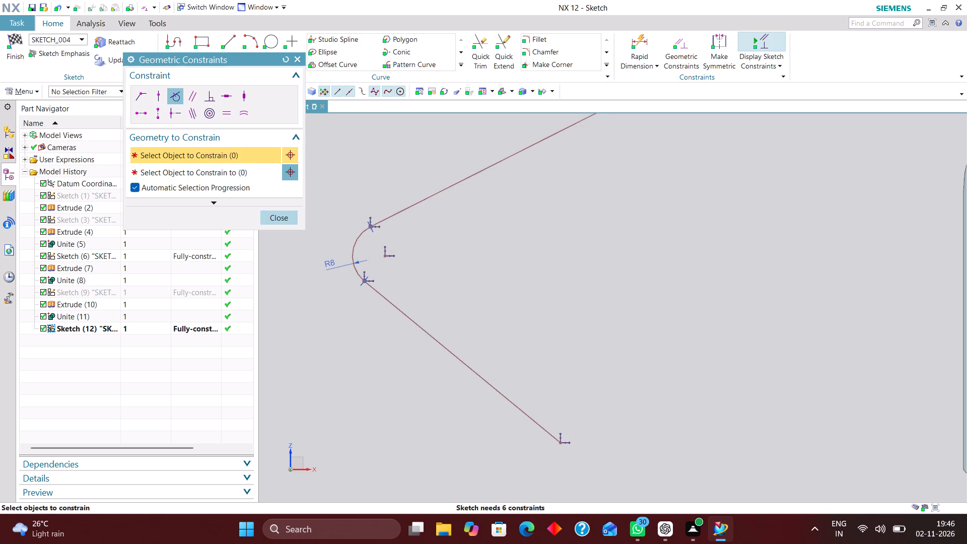
left_click(278, 212)
Move the R8 arc closer to the body and stretch both lines' free ends outward to widen and lengthen the V.
left_click_drag(382, 254, 628, 337)
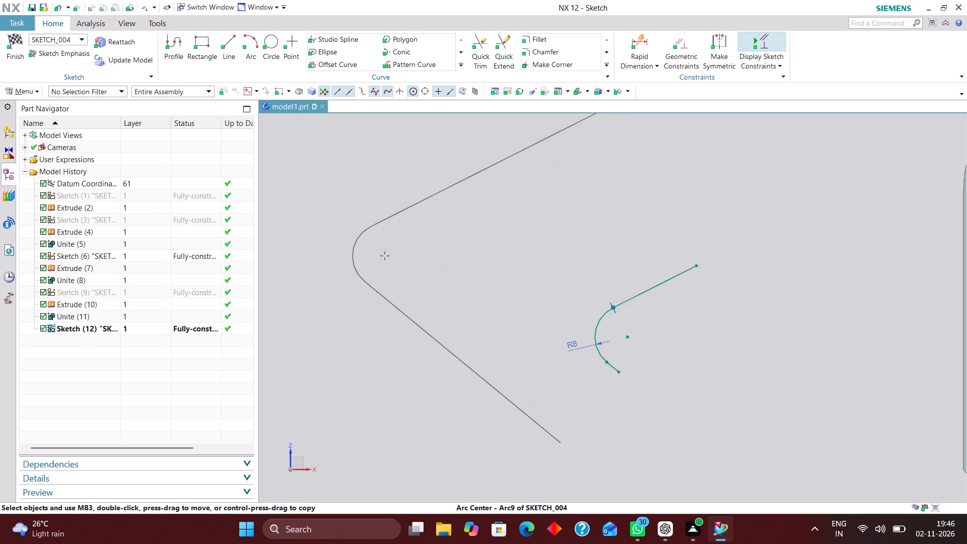
left_click_drag(628, 337, 584, 308)
left_click_drag(615, 374, 680, 411)
scroll(501, 325, "down", 2)
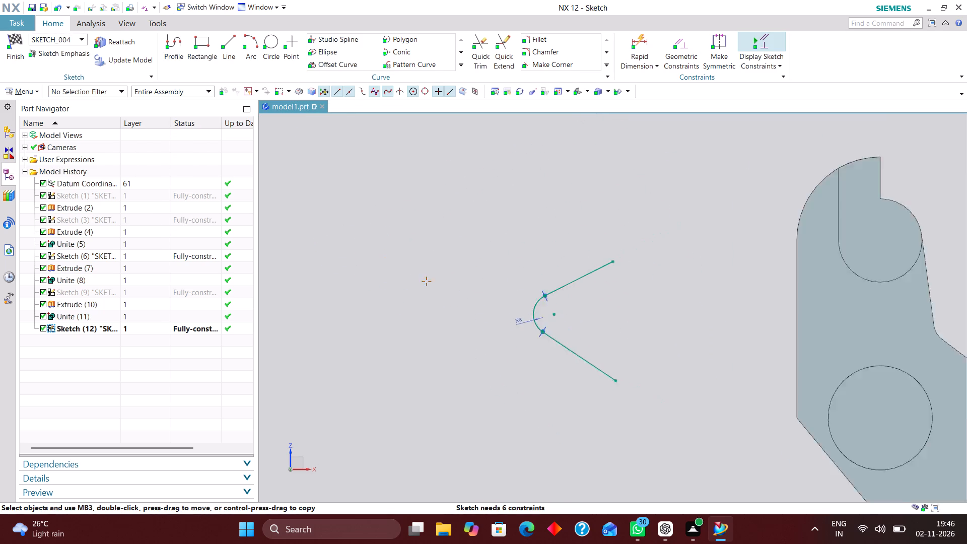
scroll(500, 328, "down", 2)
scroll(586, 349, "down", 2)
scroll(599, 329, "up", 4)
left_click_drag(488, 335, 516, 343)
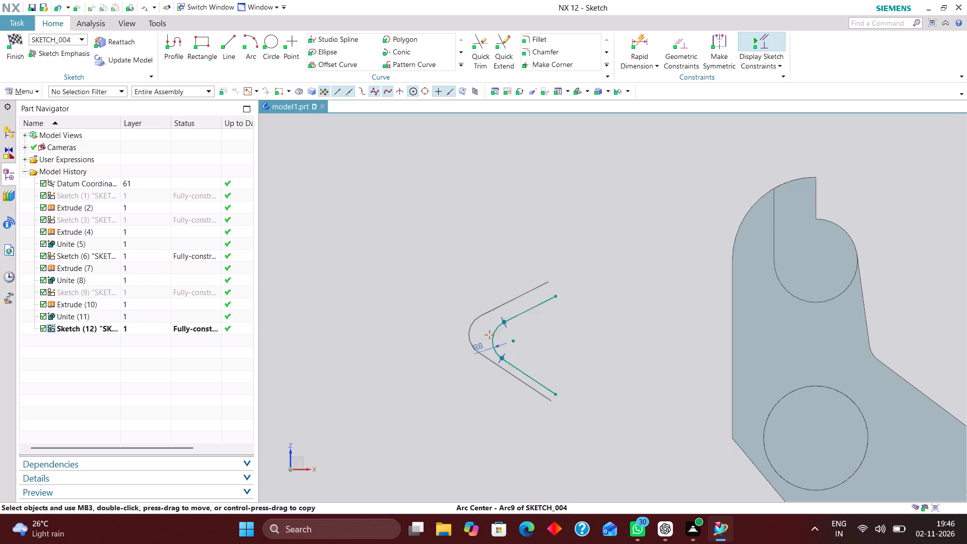
left_click_drag(516, 343, 518, 336)
left_click_drag(562, 389, 601, 429)
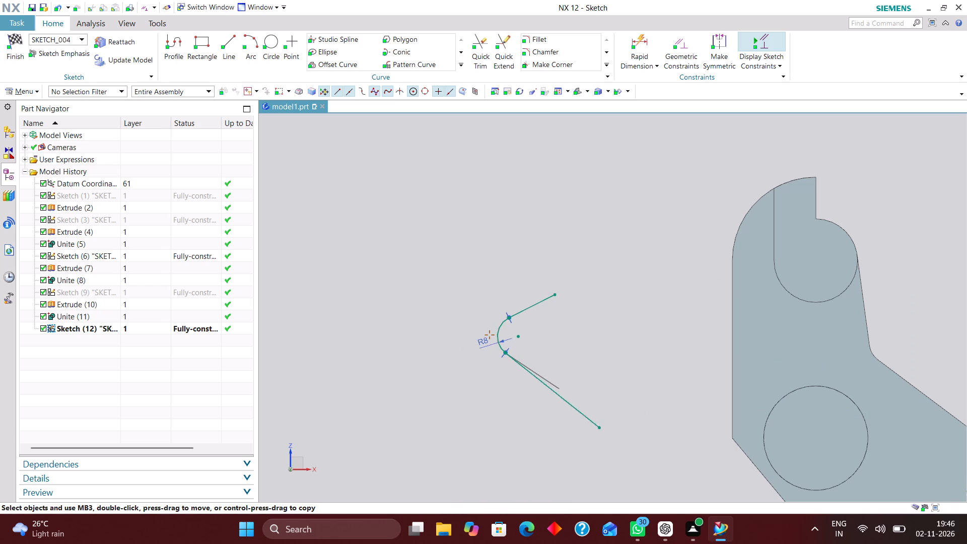
left_click_drag(601, 429, 632, 469)
left_click_drag(551, 293, 609, 283)
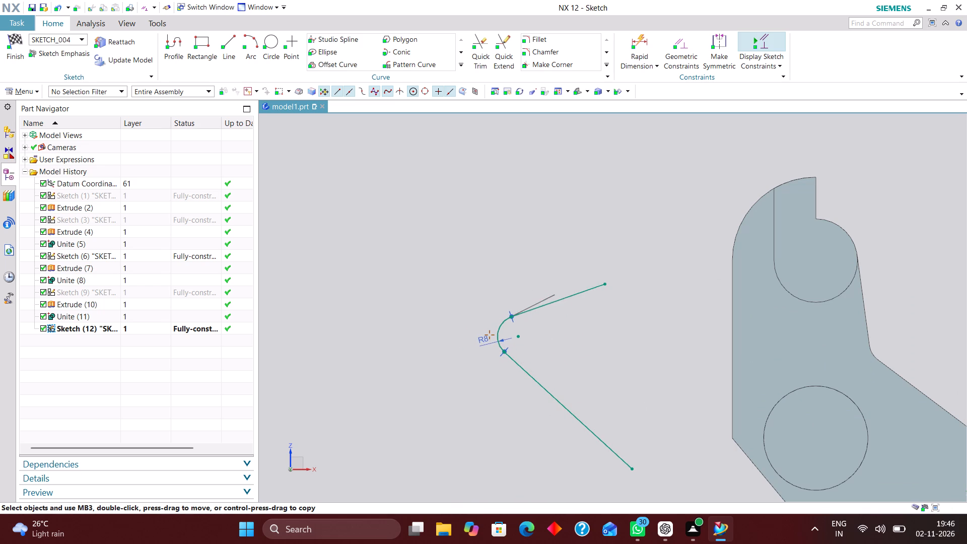
left_click_drag(609, 283, 672, 243)
Move the V profile beside the 40 mm boss, with the upper line crossing the body's vertical edge and the lower line extended toward its slanted edge.
left_click_drag(518, 337, 555, 355)
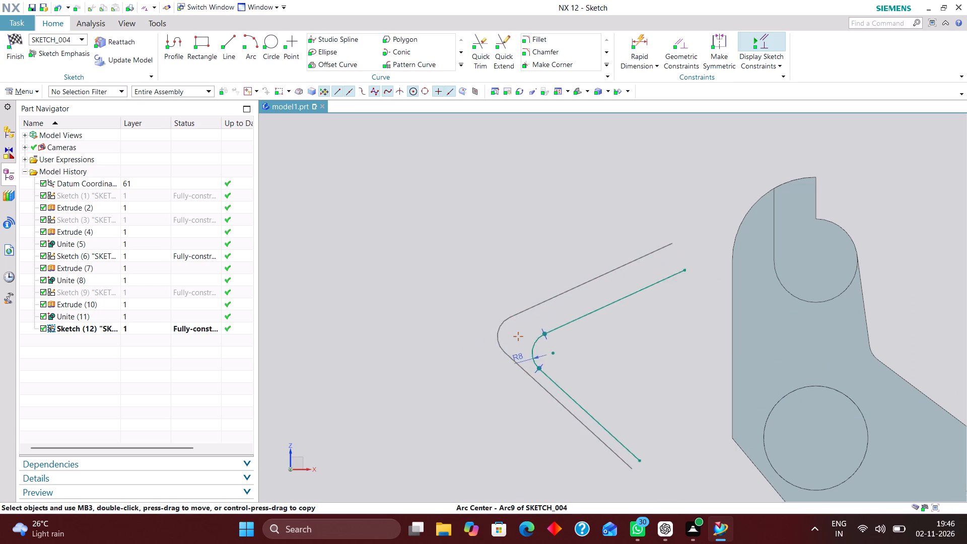
left_click_drag(555, 355, 608, 384)
left_click_drag(646, 449, 660, 464)
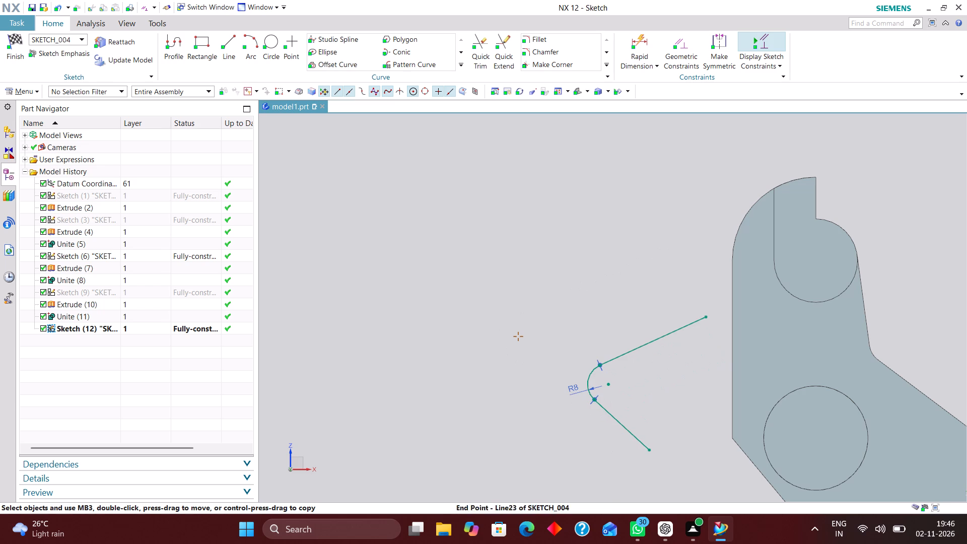
left_click_drag(660, 464, 684, 487)
scroll(576, 349, "down", 2)
scroll(643, 411, "up", 4)
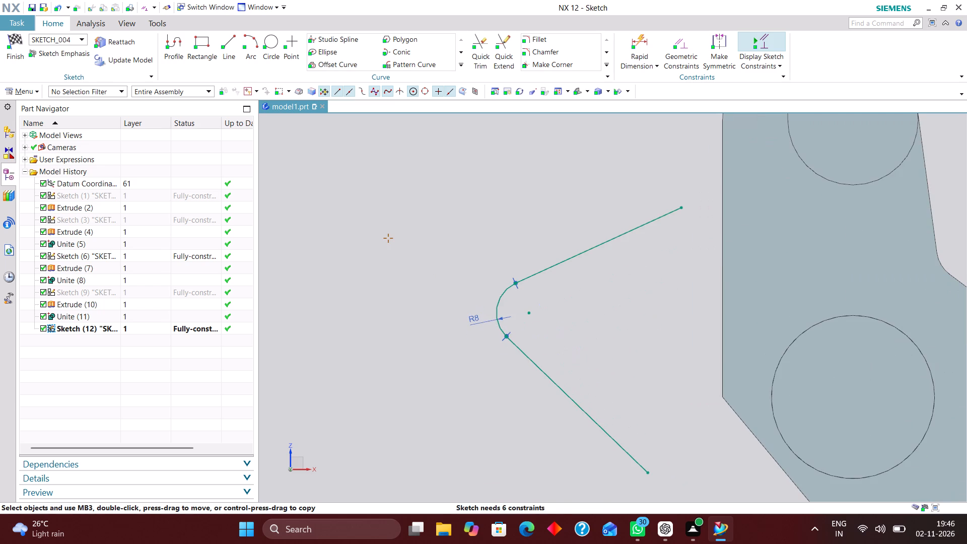
left_click_drag(529, 314, 588, 364)
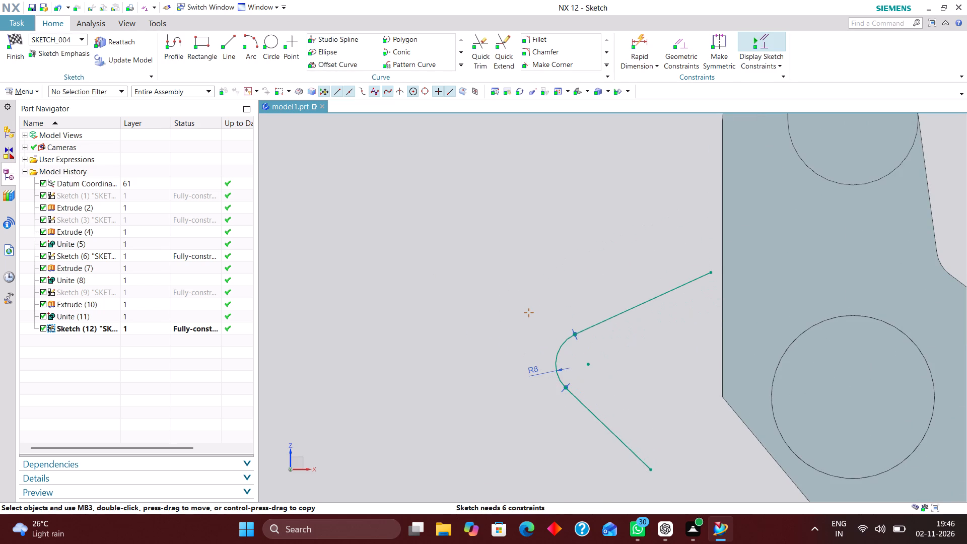
left_click_drag(649, 468, 693, 499)
scroll(543, 341, "down", 3)
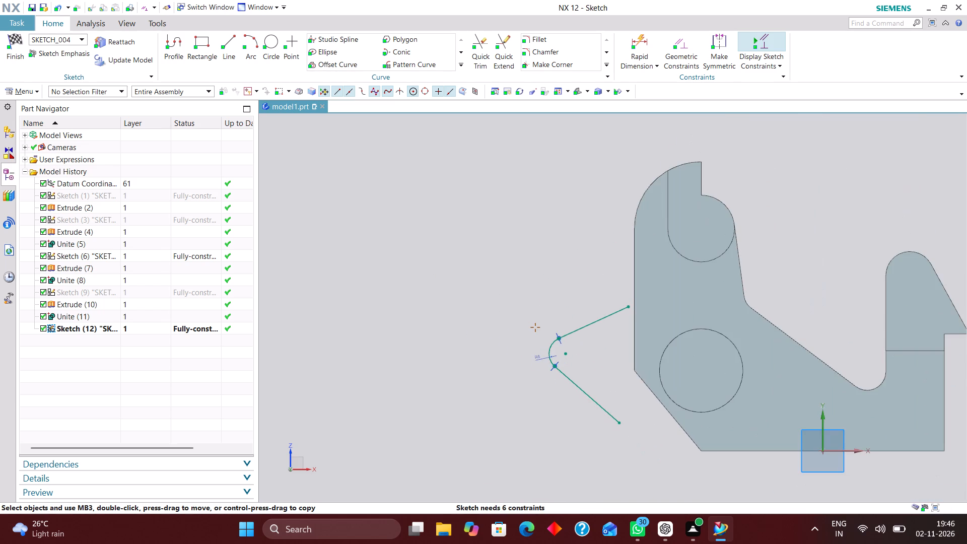
scroll(615, 376, "up", 3)
left_click_drag(517, 332, 590, 381)
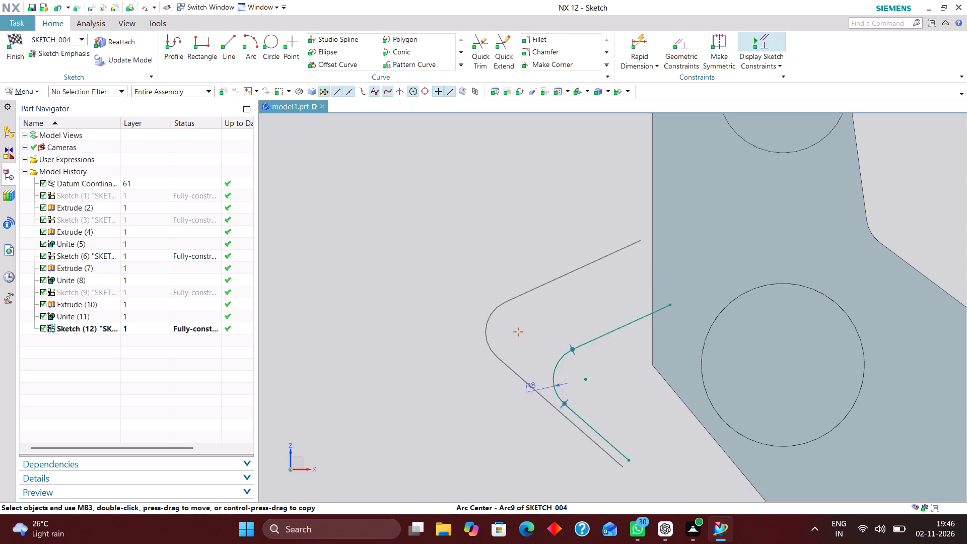
left_click_drag(590, 381, 592, 371)
left_click_drag(637, 452, 672, 479)
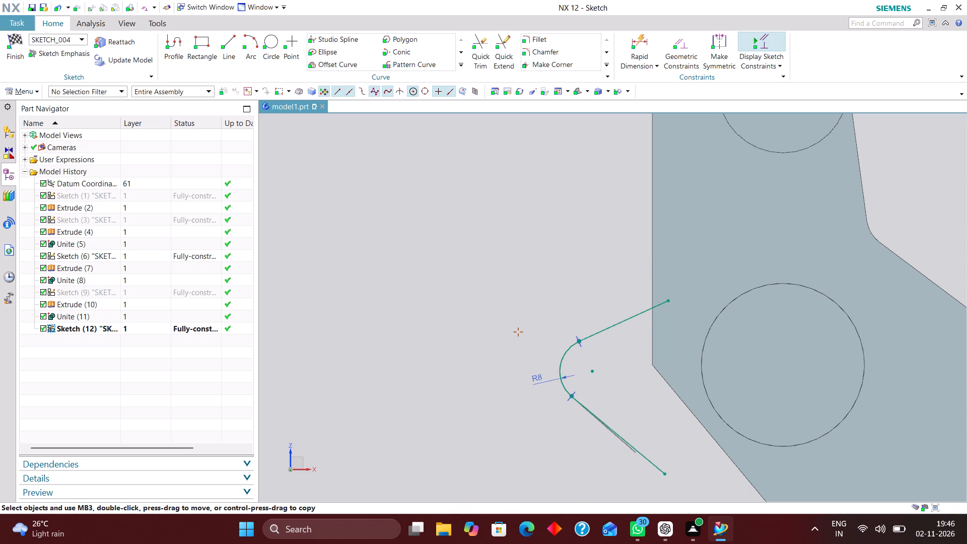
left_click_drag(672, 479, 713, 499)
scroll(501, 352, "down", 4)
scroll(562, 368, "up", 2)
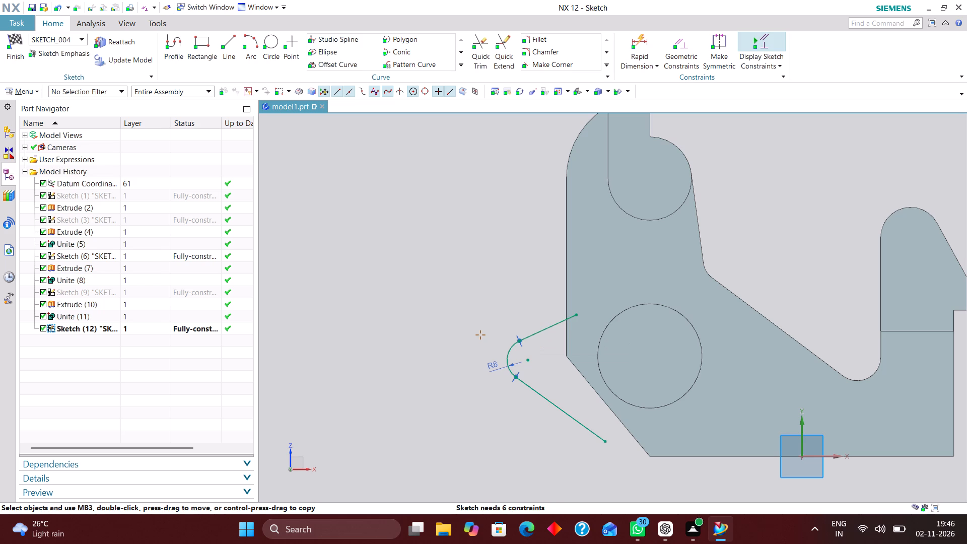
Dimension the R8 arc's centre 38.5 mm vertically from the horizontal sketch axis along the body's base.
left_click(649, 46)
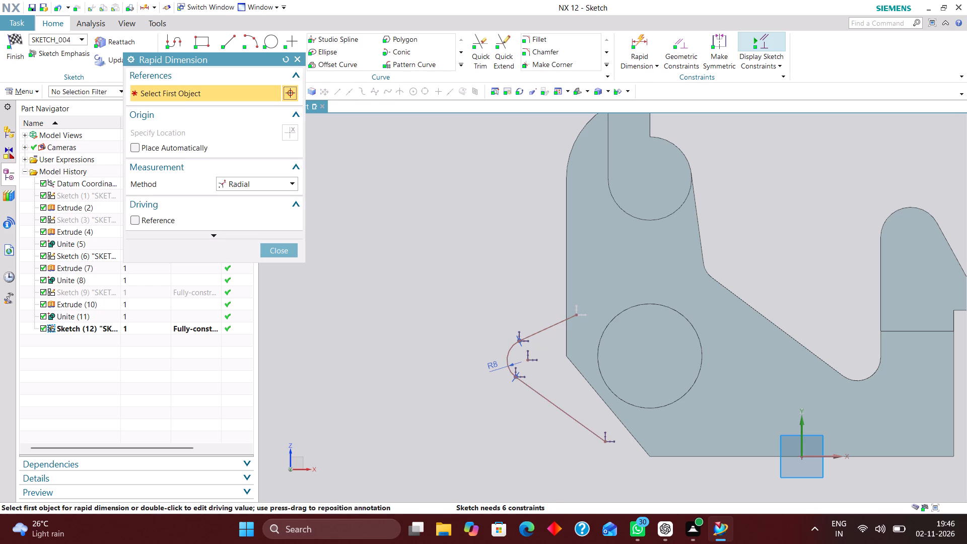
left_click(282, 189)
left_click(292, 206)
left_click(291, 213)
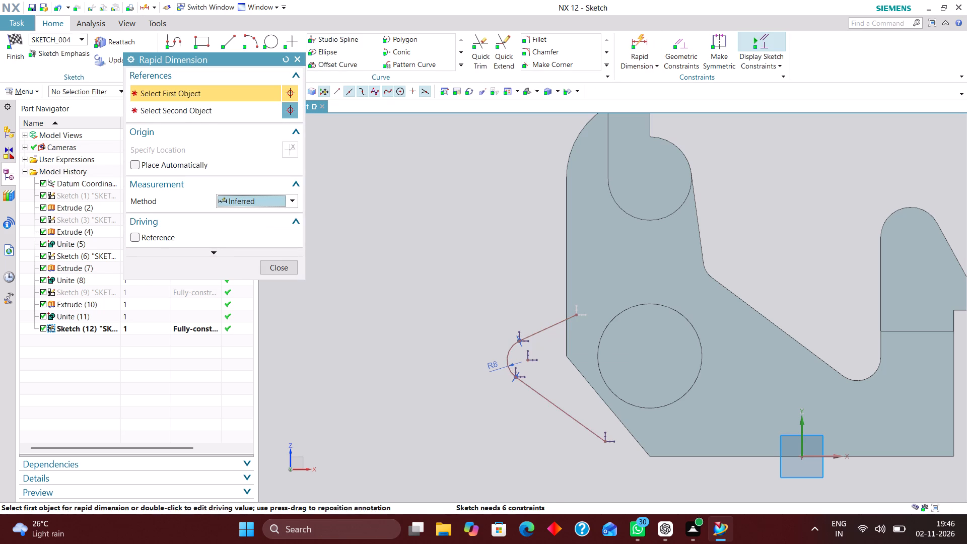
left_click(816, 459)
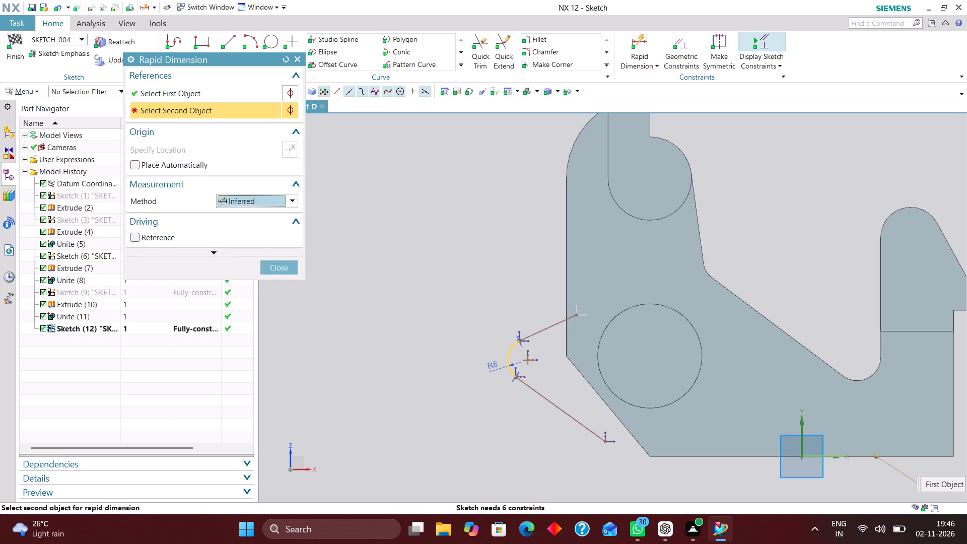
left_click(530, 361)
left_click(391, 409)
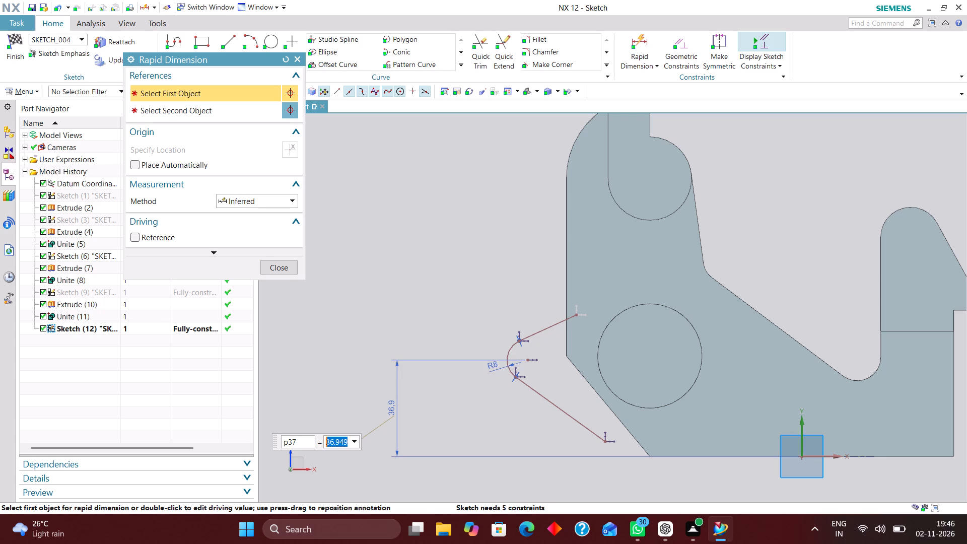
type("38.5")
key("Return")
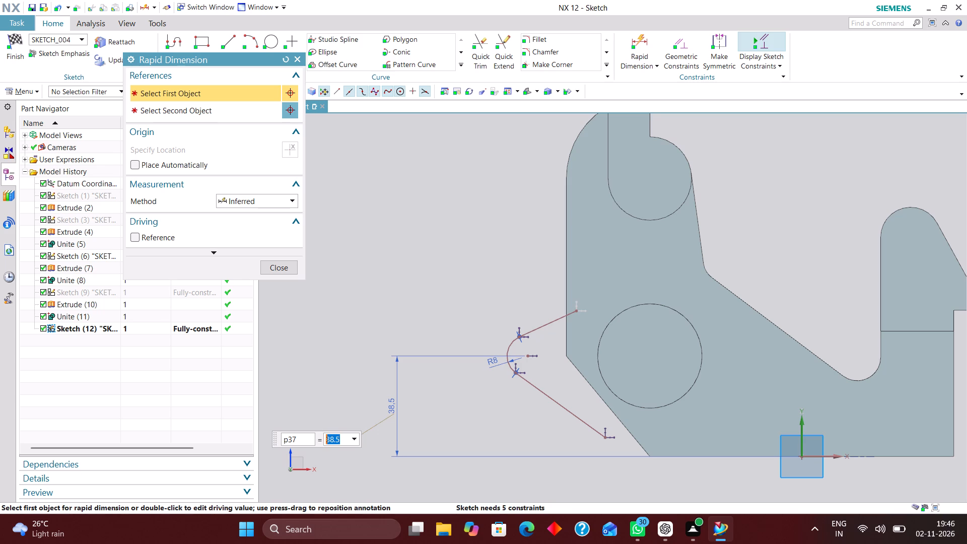
left_click(286, 265)
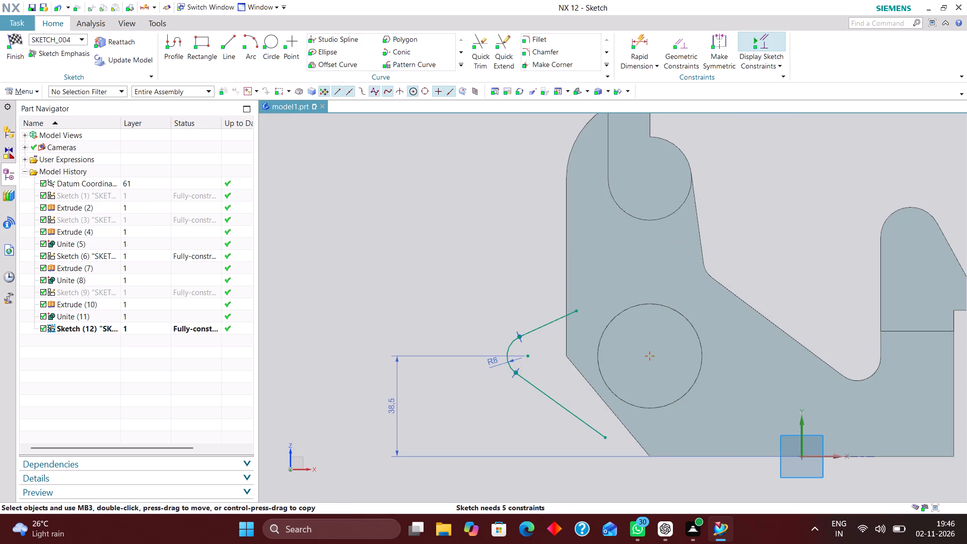
Dimension the R8 arc's centre horizontally from the sketch's vertical axis with the expression 116.5/2.
left_click(641, 40)
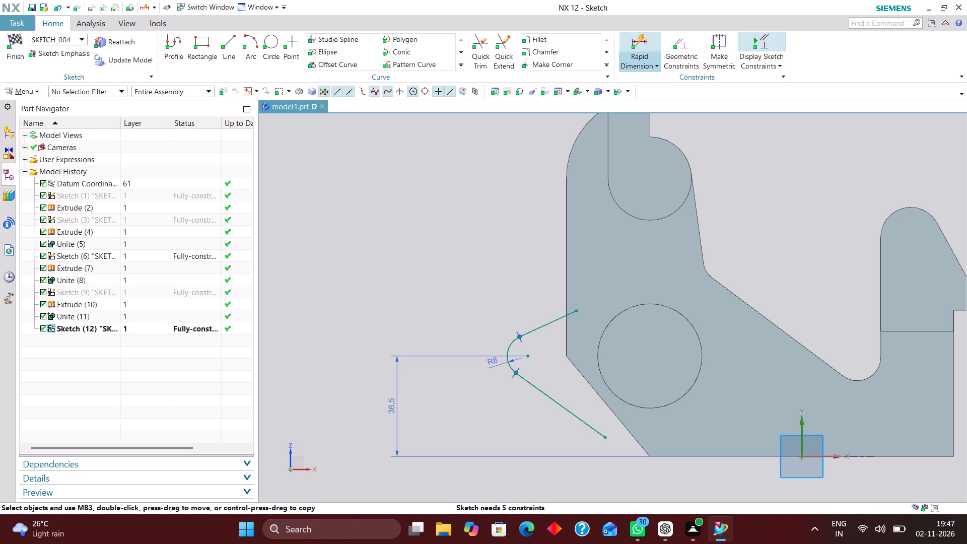
scroll(463, 258, "down", 2)
scroll(491, 360, "up", 2)
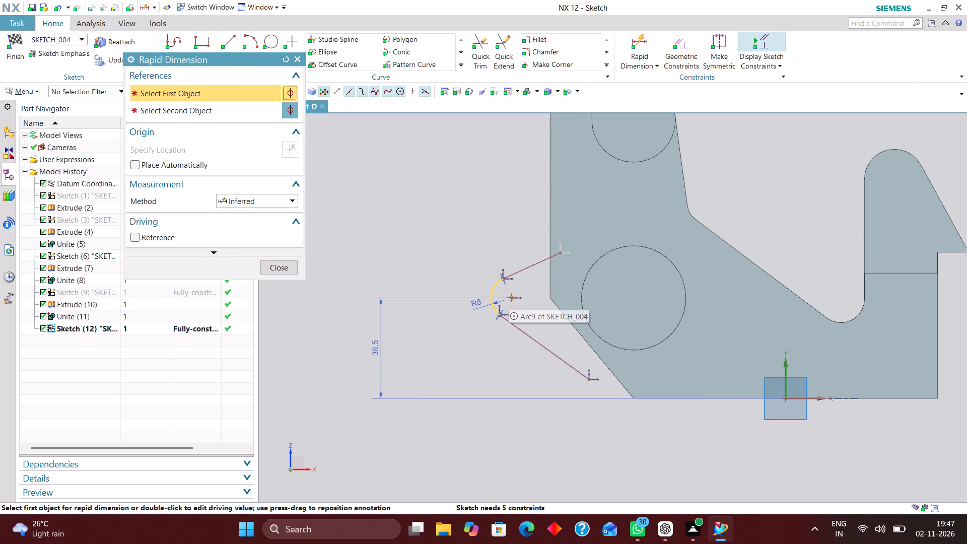
left_click(510, 299)
left_click(786, 386)
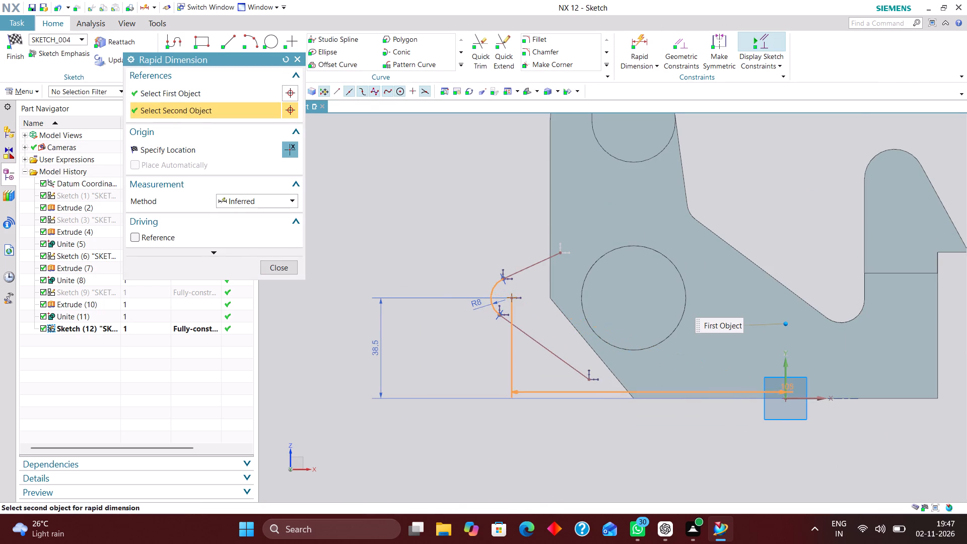
left_click(636, 467)
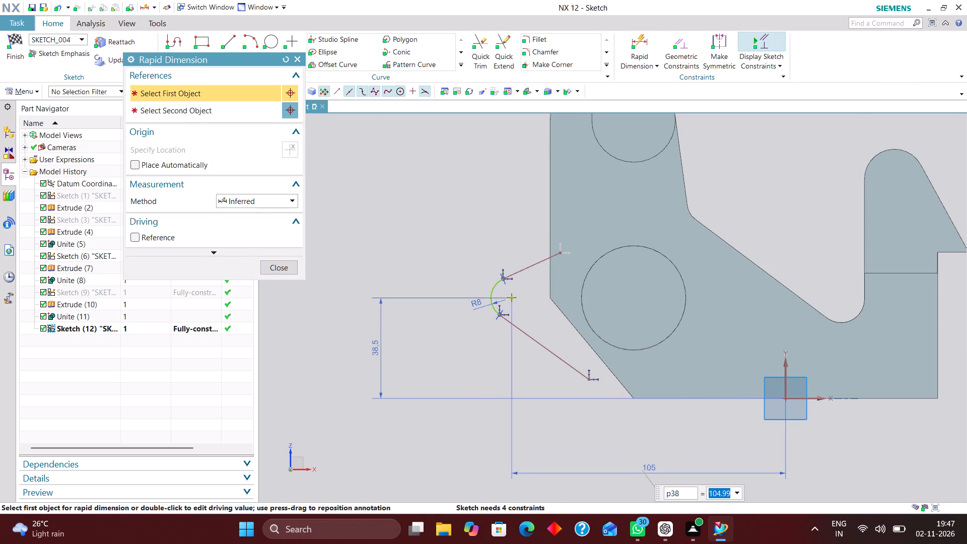
type("11")
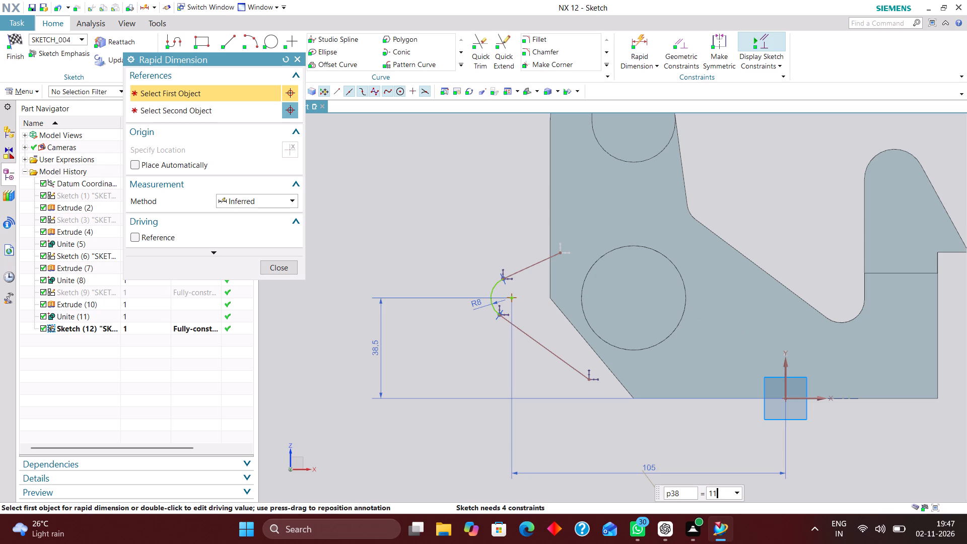
type("6.")
type("5/2")
key("Return")
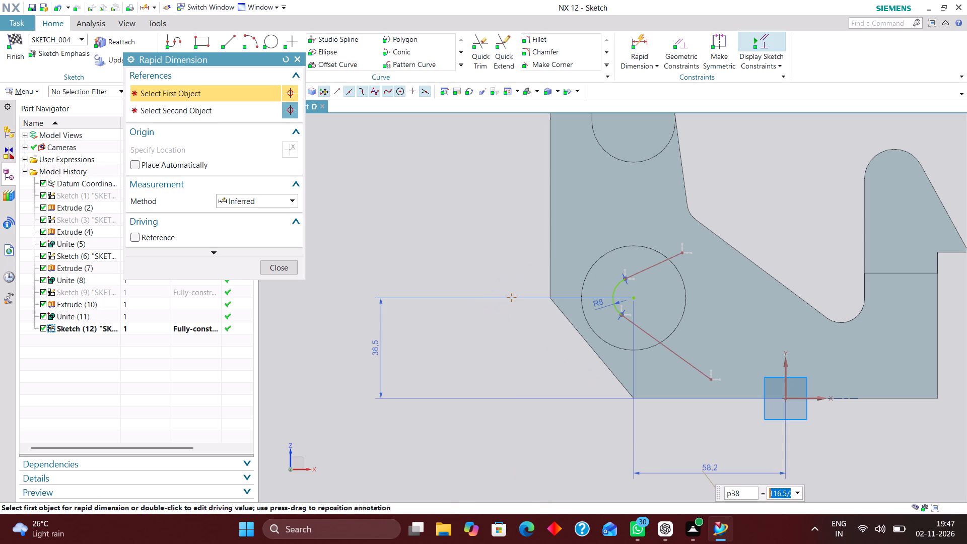
key("Return")
Set the R8 arc centre's horizontal dimension to 116.5/2+43.5.
type("116.5")
type("/2+")
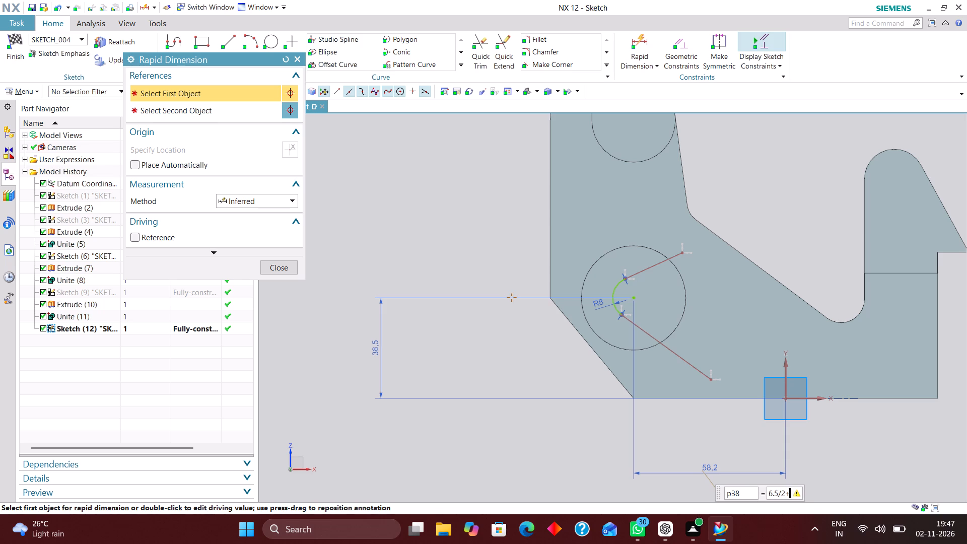
type("43.5")
key("Return")
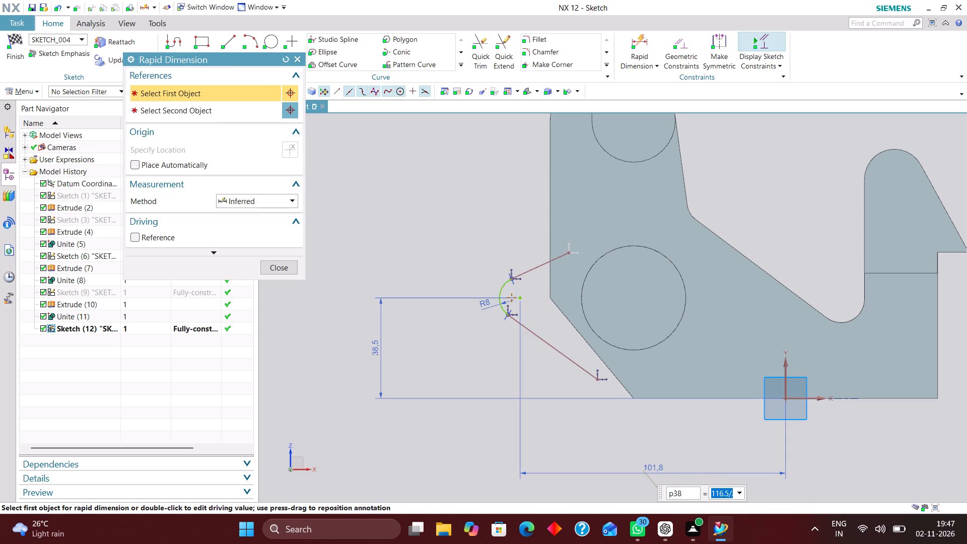
left_click(285, 266)
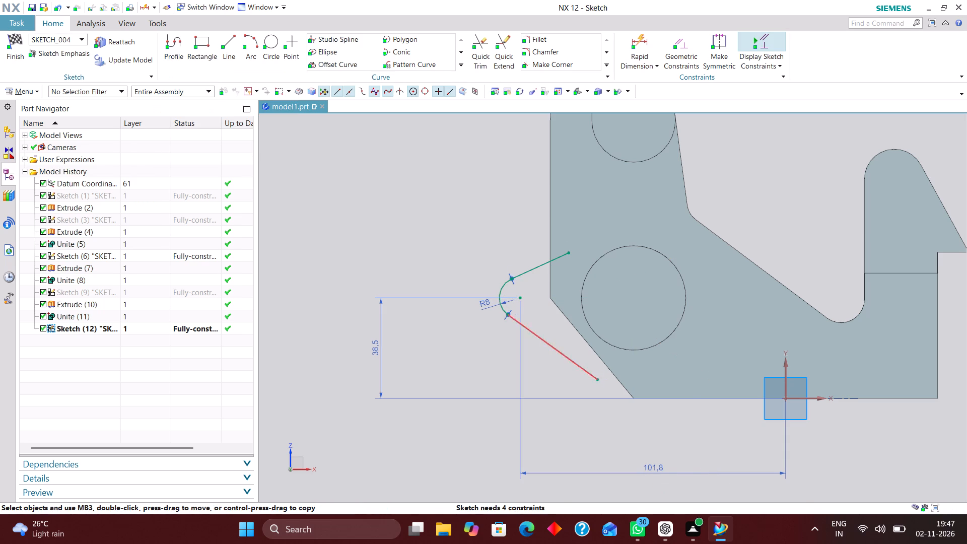
Extend the V's lower line toward the body's bottom corner and raise the upper line's free end to steepen it.
left_click_drag(599, 382, 611, 389)
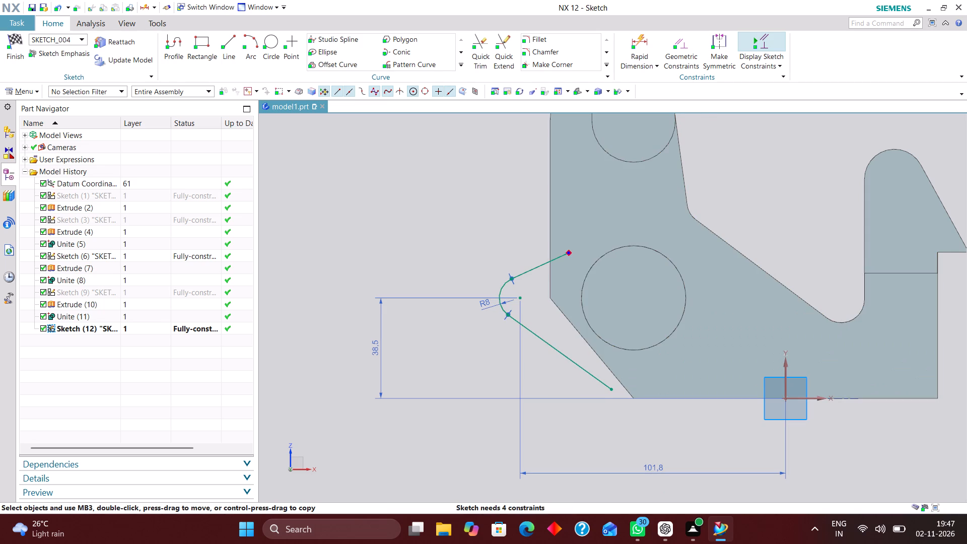
left_click_drag(570, 252, 569, 230)
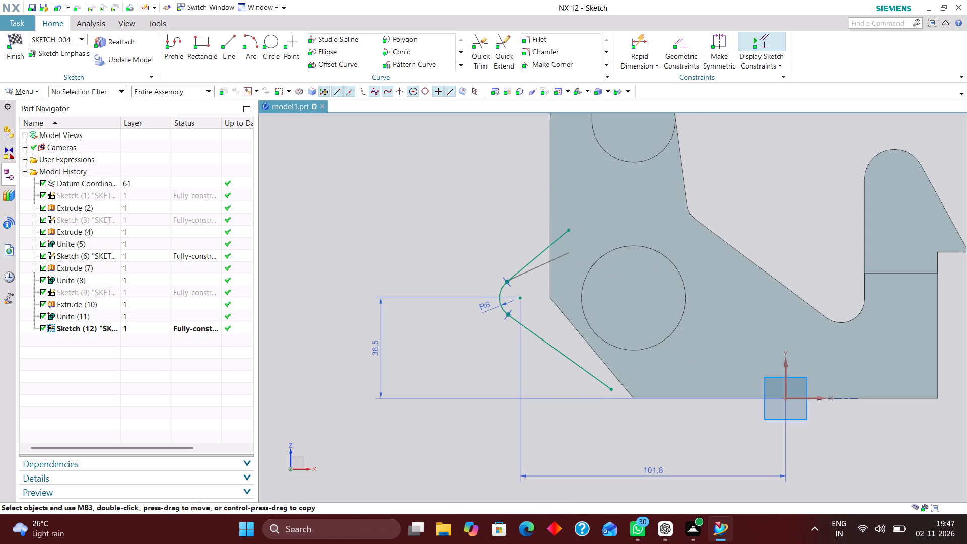
left_click_drag(569, 230, 569, 230)
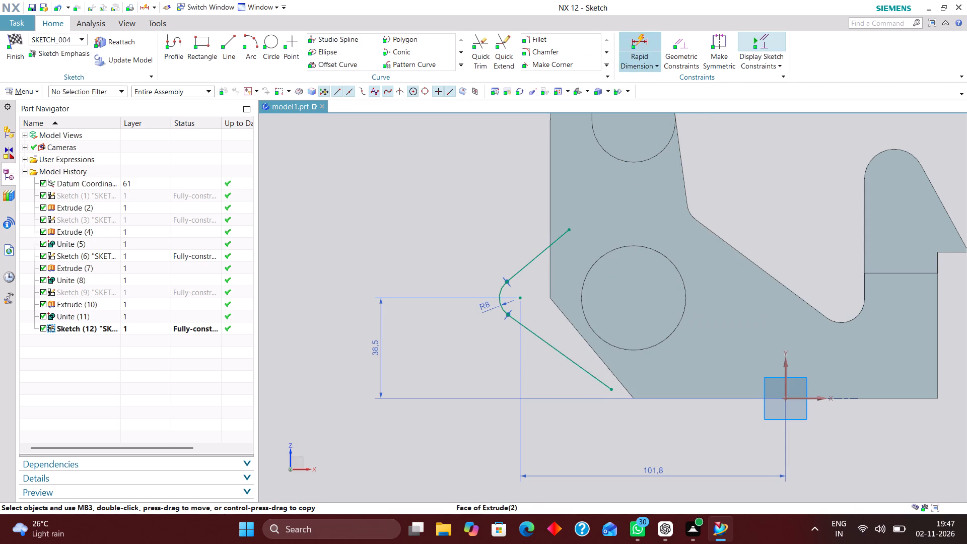
Add an angular dimension of 60° between the V profile's upper and lower slanted lines.
left_click(643, 40)
left_click(278, 197)
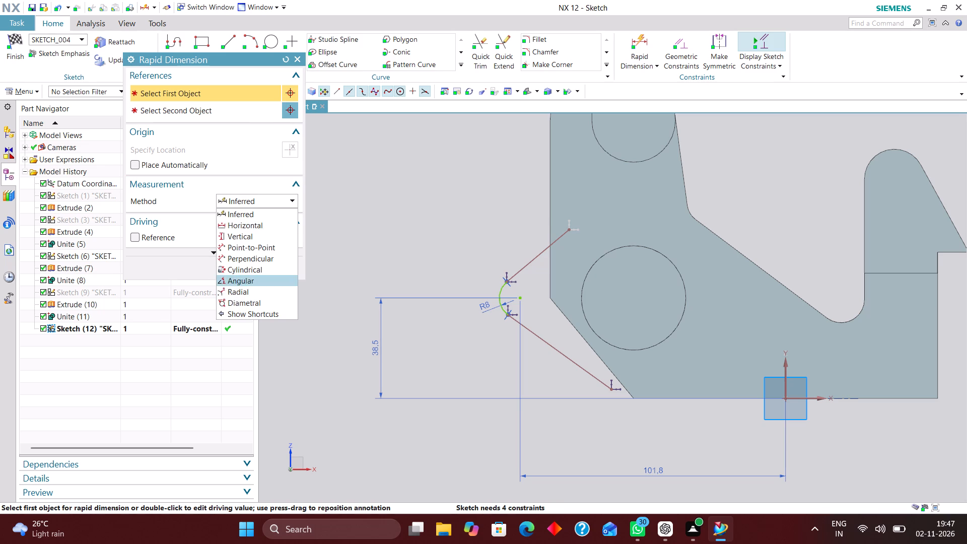
left_click(264, 282)
left_click(539, 334)
left_click(530, 263)
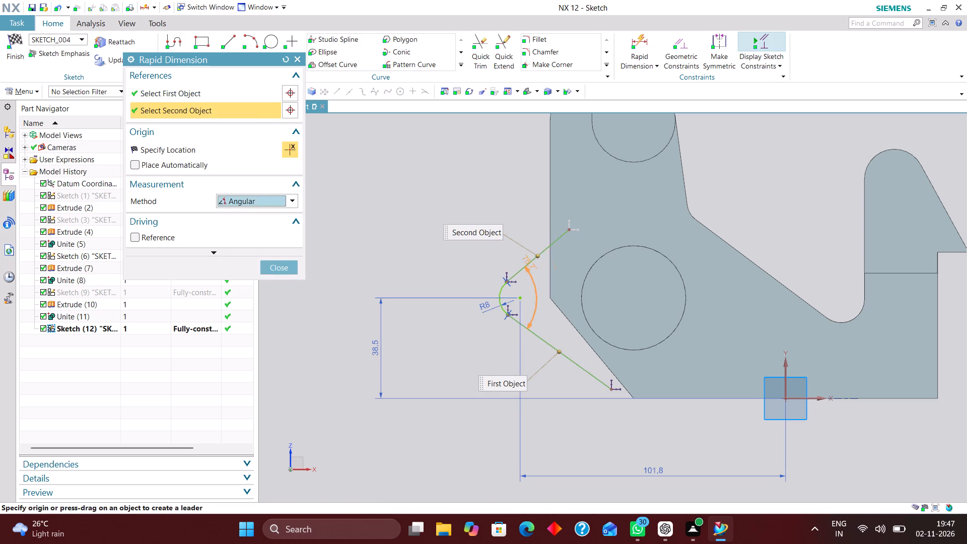
left_click(579, 284)
type("60")
key("Return")
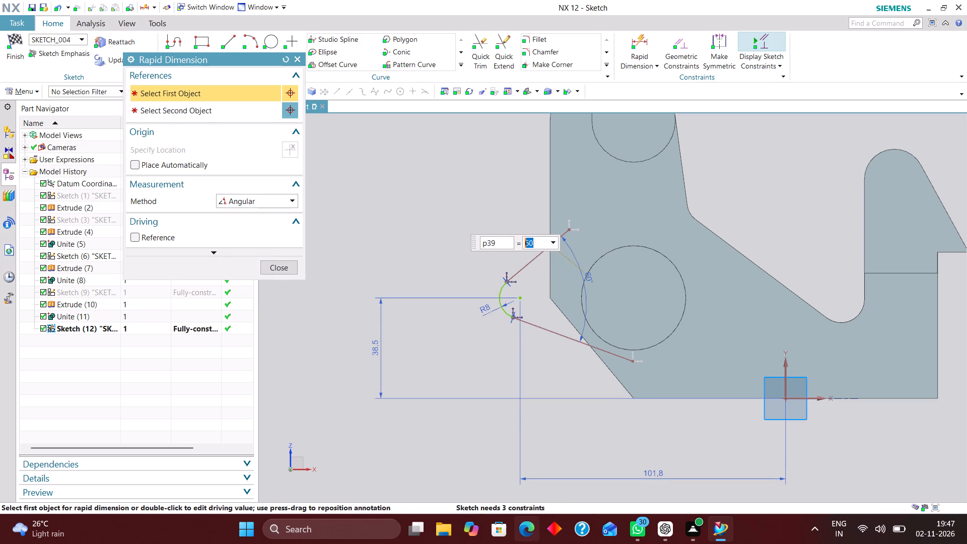
left_click(278, 263)
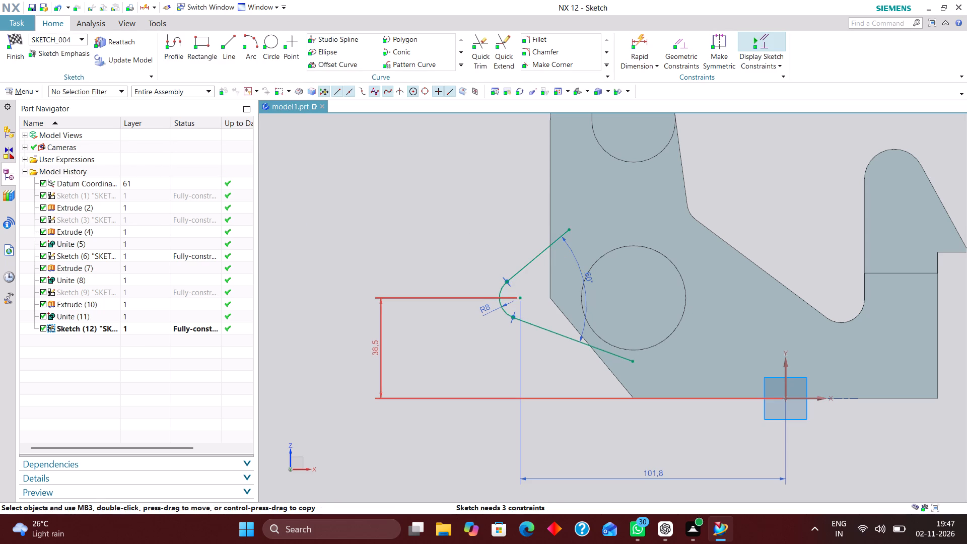
Lengthen the upper line further into the body and swing the V so its lower line slopes toward the body's bottom corner.
left_click_drag(567, 231, 590, 213)
left_click_drag(631, 360, 627, 364)
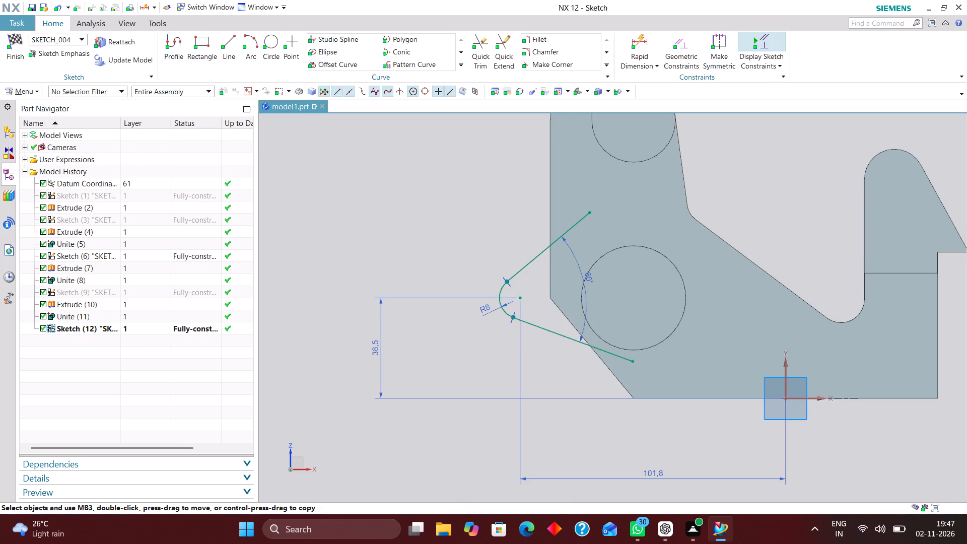
left_click_drag(627, 364, 608, 383)
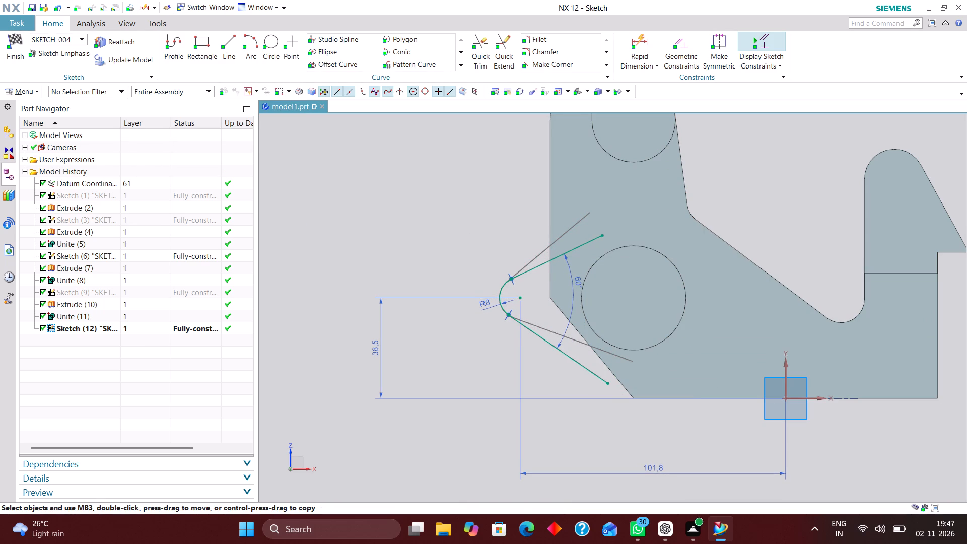
left_click_drag(608, 383, 608, 380)
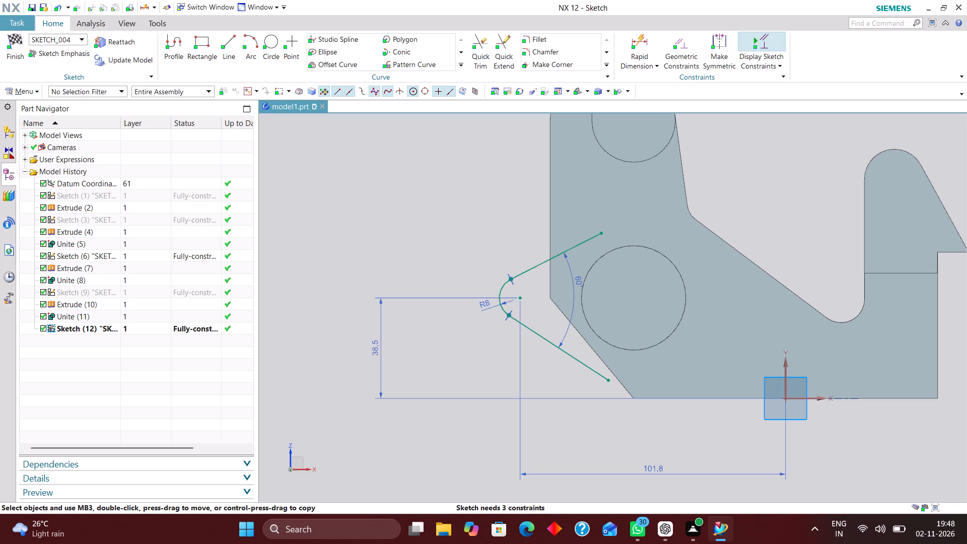
Swing the V profile around its R8 arc centre until it opens almost evenly toward the 40 mm boss.
scroll(417, 345, "down", 2)
scroll(473, 310, "up", 2)
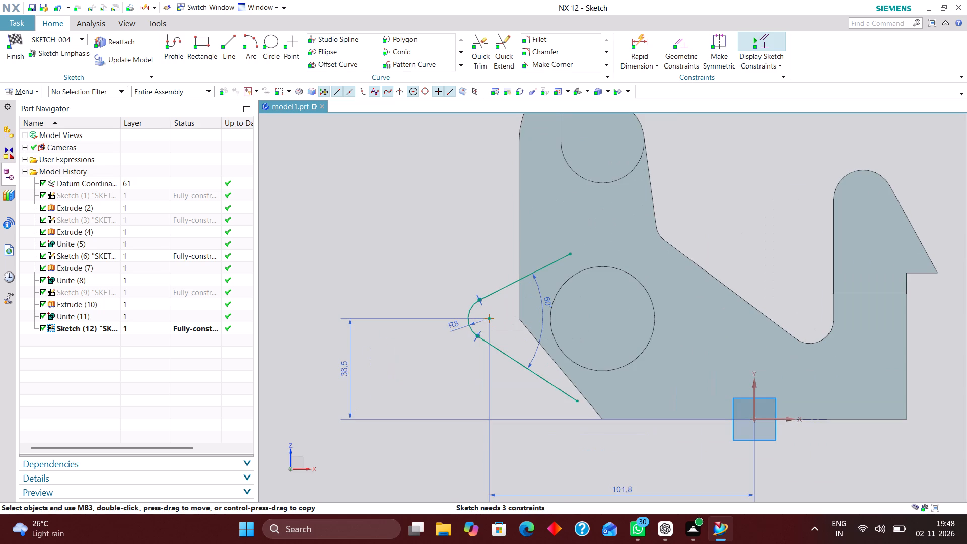
left_click_drag(487, 319, 492, 319)
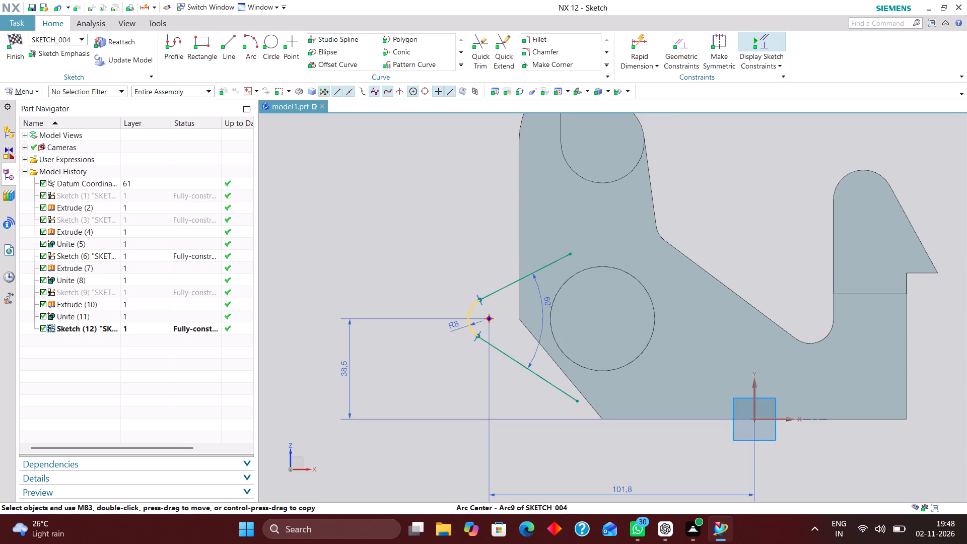
left_click_drag(492, 319, 482, 328)
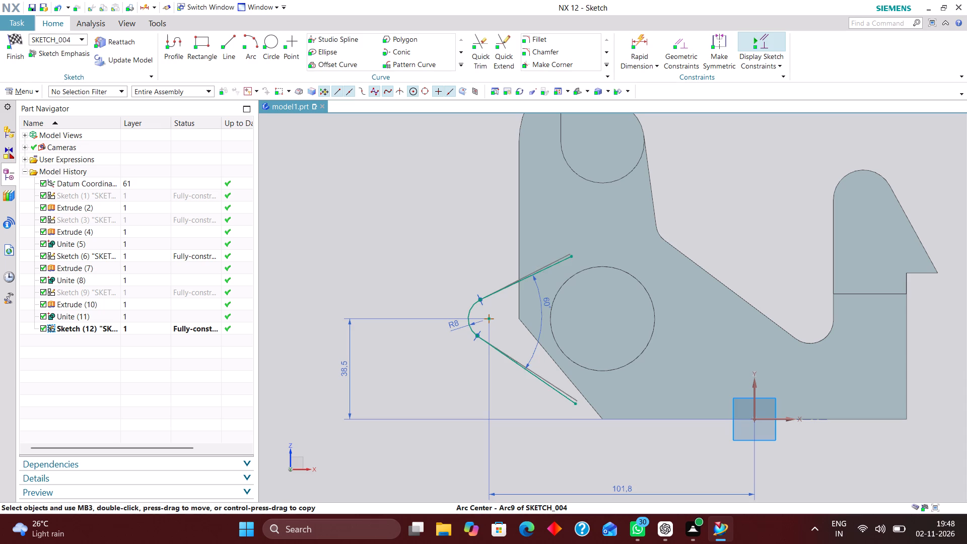
left_click_drag(482, 328, 483, 328)
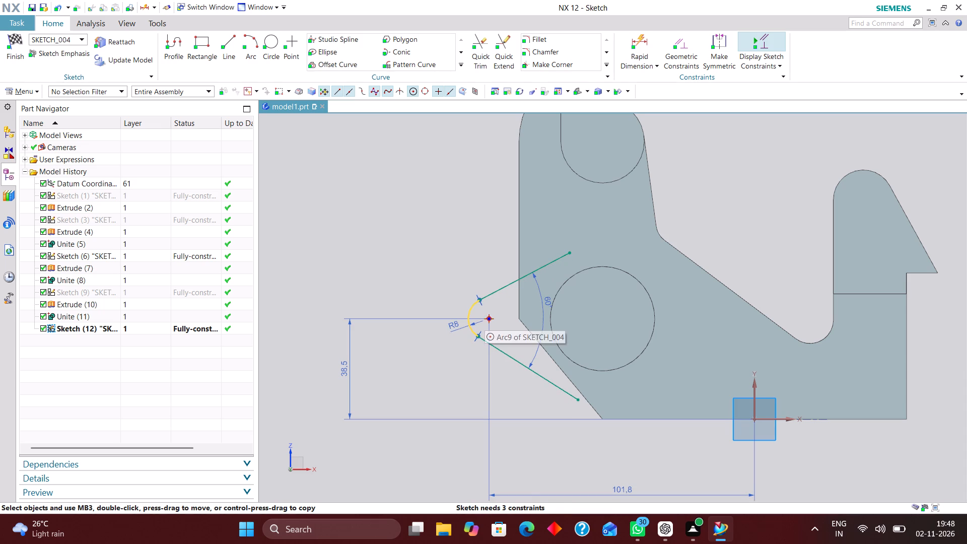
left_click_drag(488, 317, 489, 322)
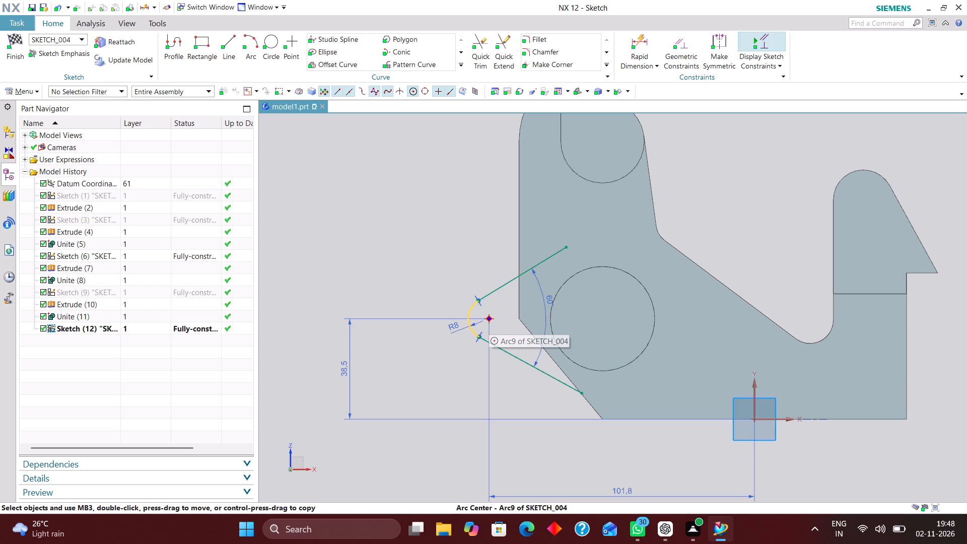
left_click_drag(545, 374, 540, 374)
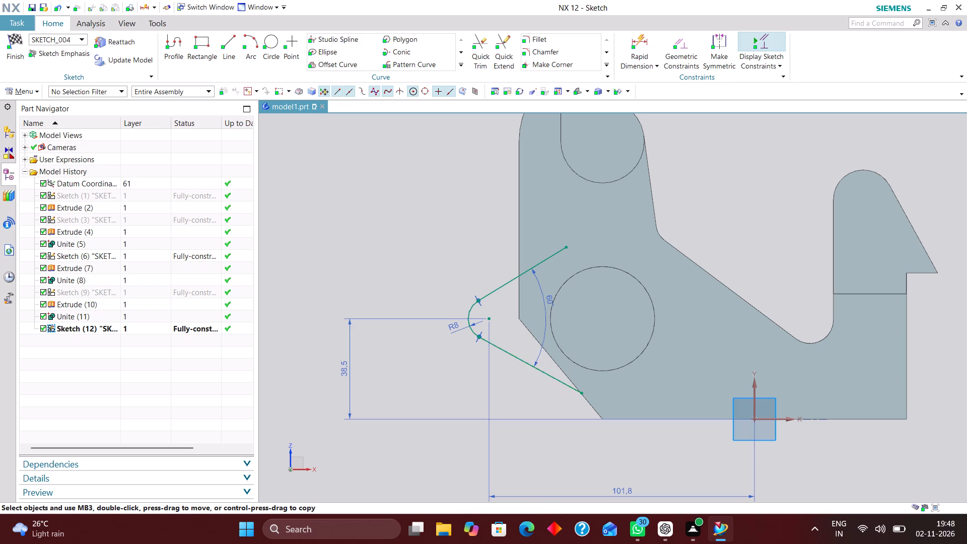
left_click_drag(540, 374, 530, 384)
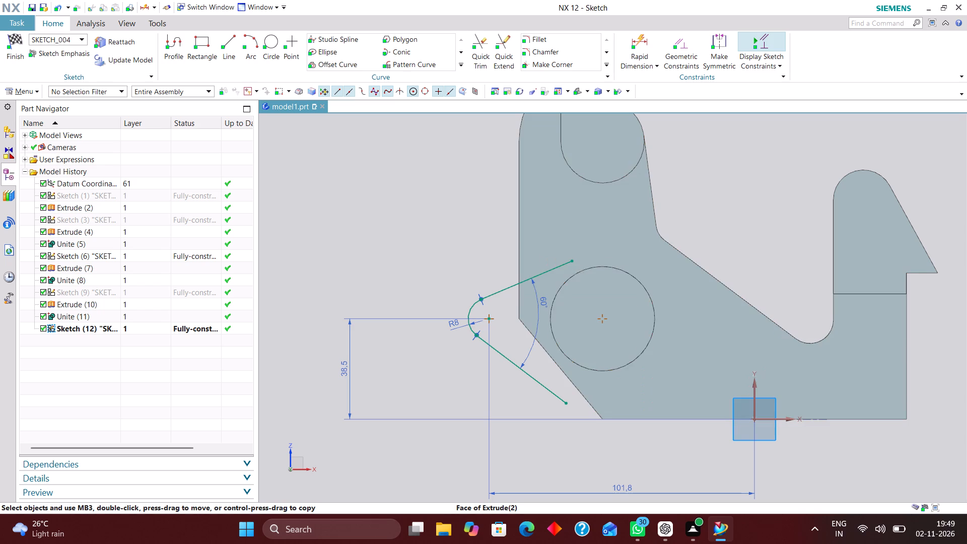
left_click(567, 404)
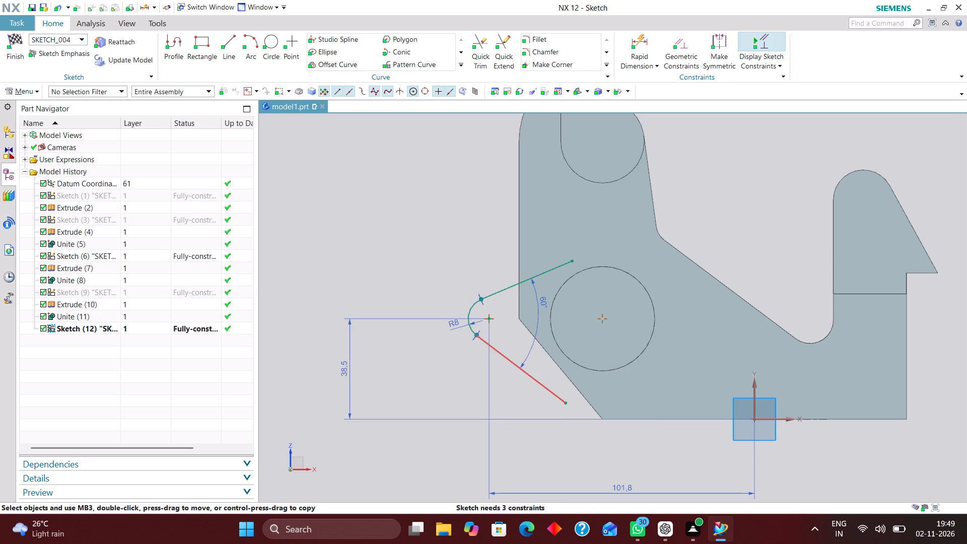
left_click_drag(546, 390, 545, 384)
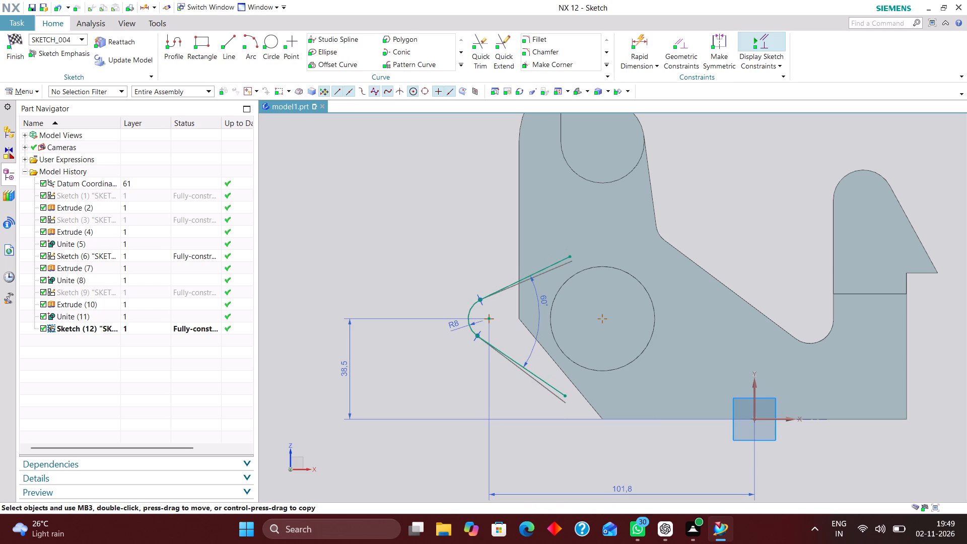
left_click_drag(545, 384, 547, 381)
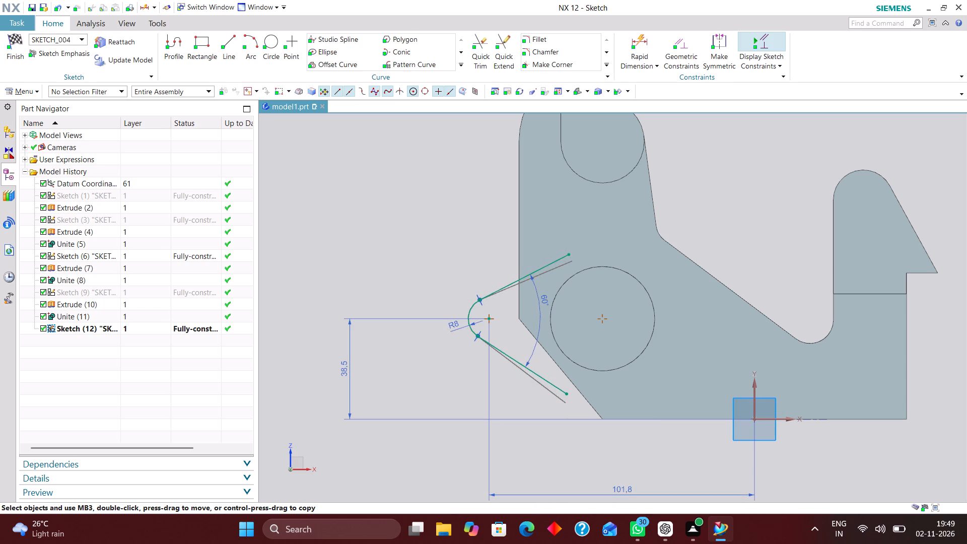
left_click_drag(547, 381, 547, 384)
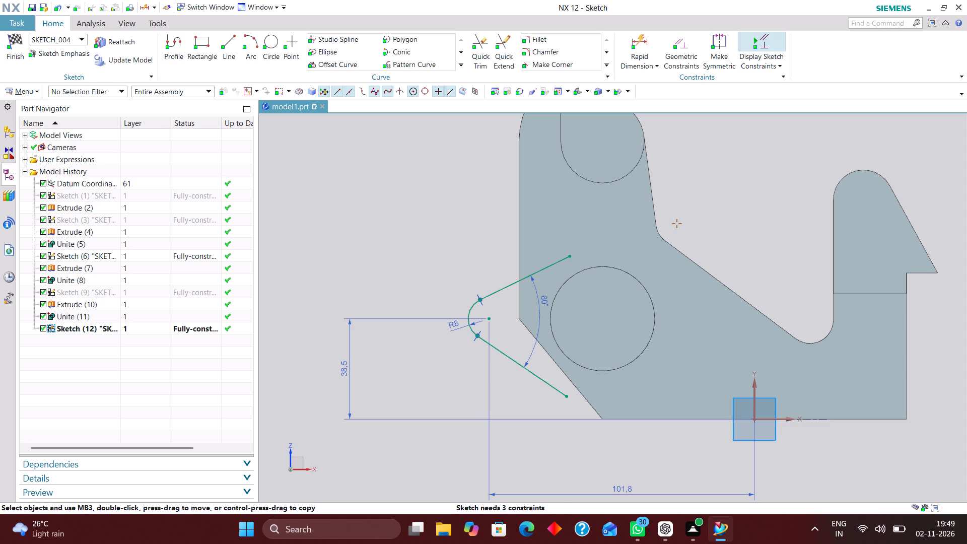
left_click_drag(490, 319, 482, 326)
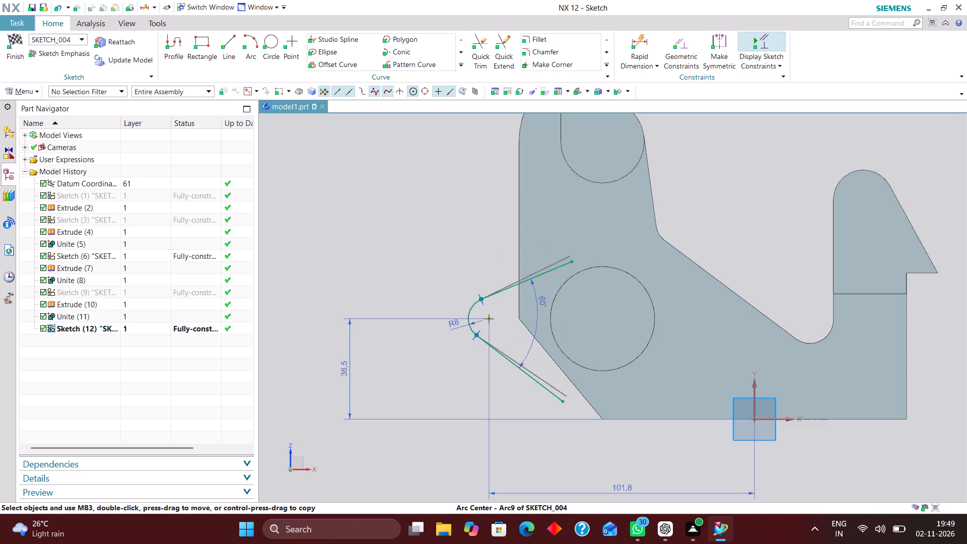
left_click_drag(482, 326, 486, 325)
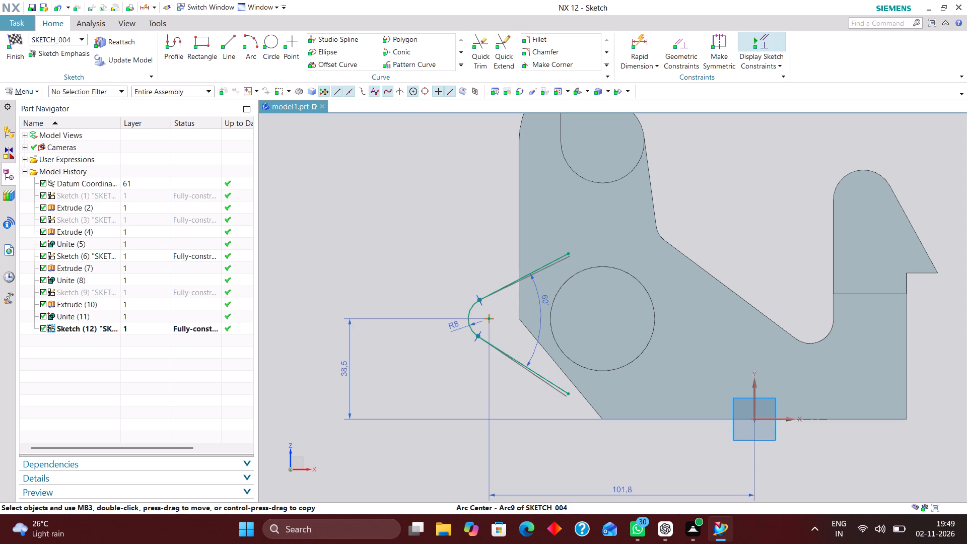
left_click_drag(486, 325, 486, 326)
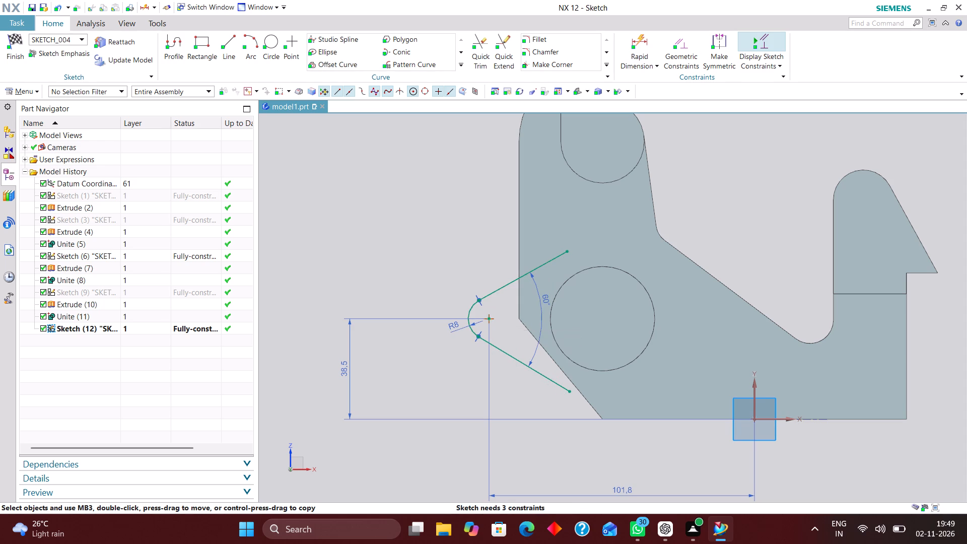
Sketch a downward-bulging three-point arc of about 10 mm radius across the V's upper line and the body's vertical edge.
left_click(250, 38)
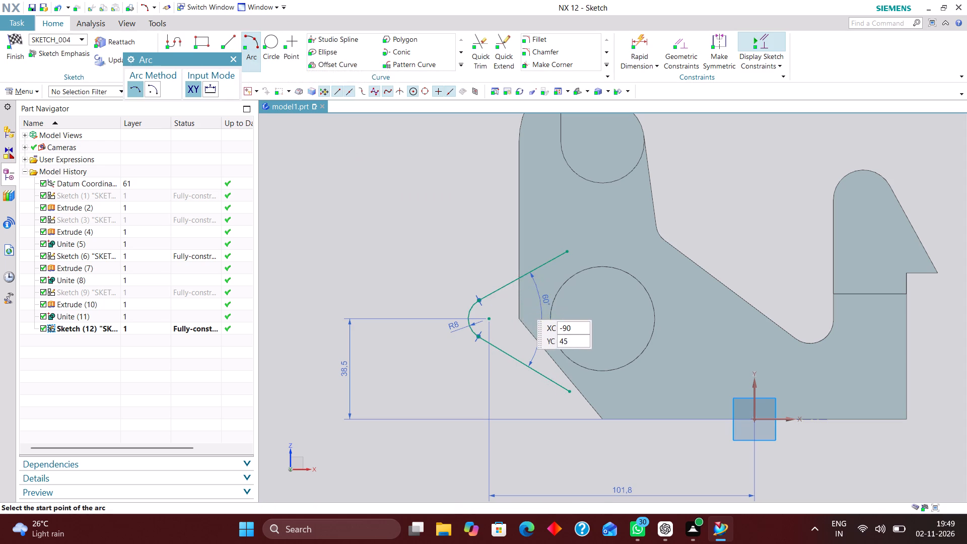
scroll(526, 304, "up", 4)
left_click(471, 228)
left_click(593, 220)
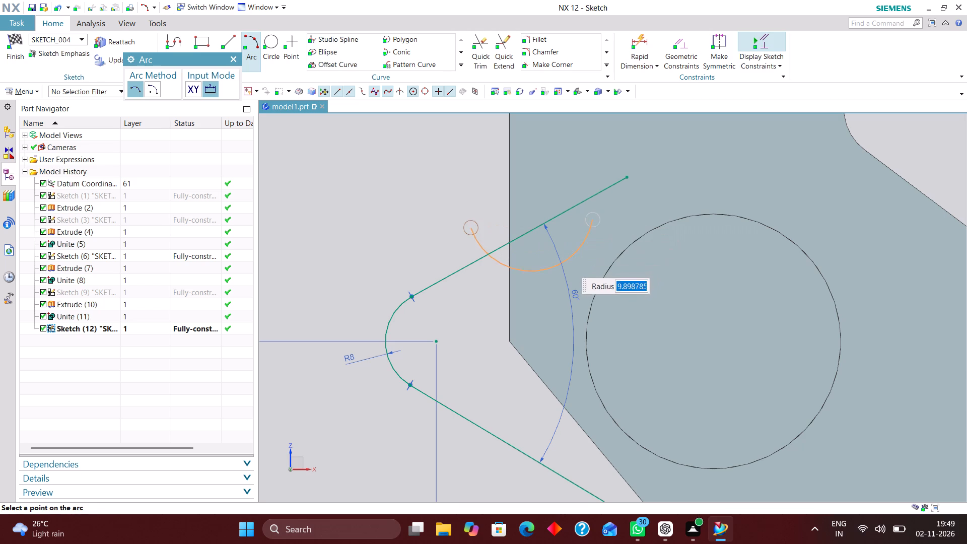
left_click(543, 275)
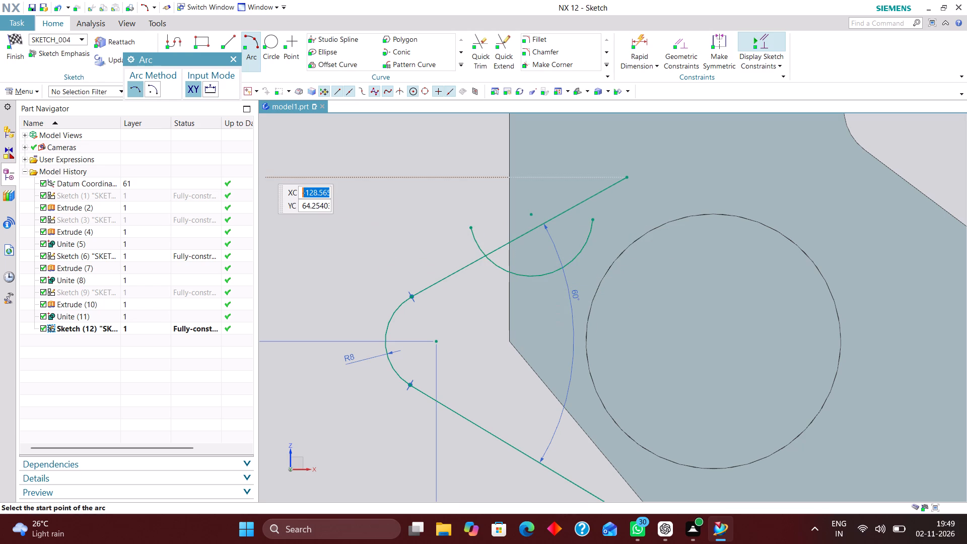
left_click(234, 58)
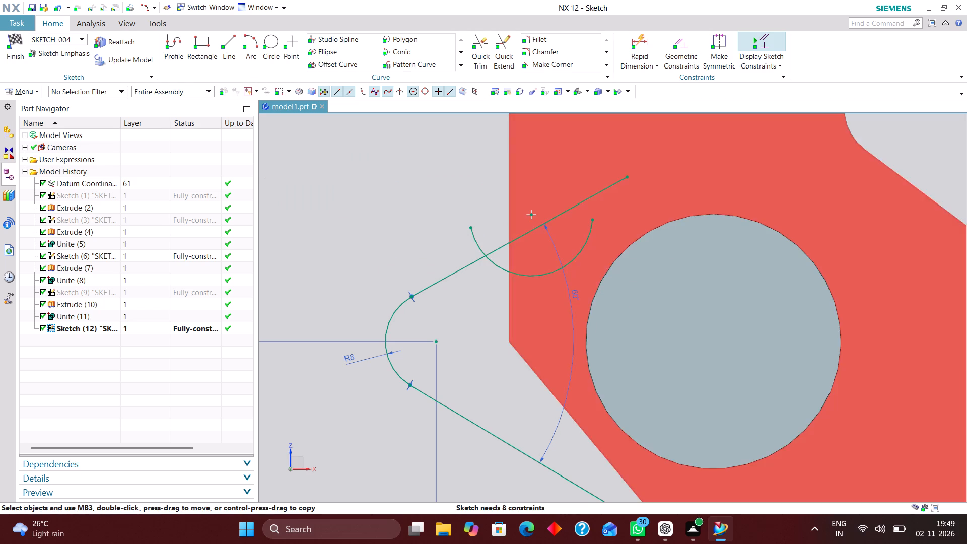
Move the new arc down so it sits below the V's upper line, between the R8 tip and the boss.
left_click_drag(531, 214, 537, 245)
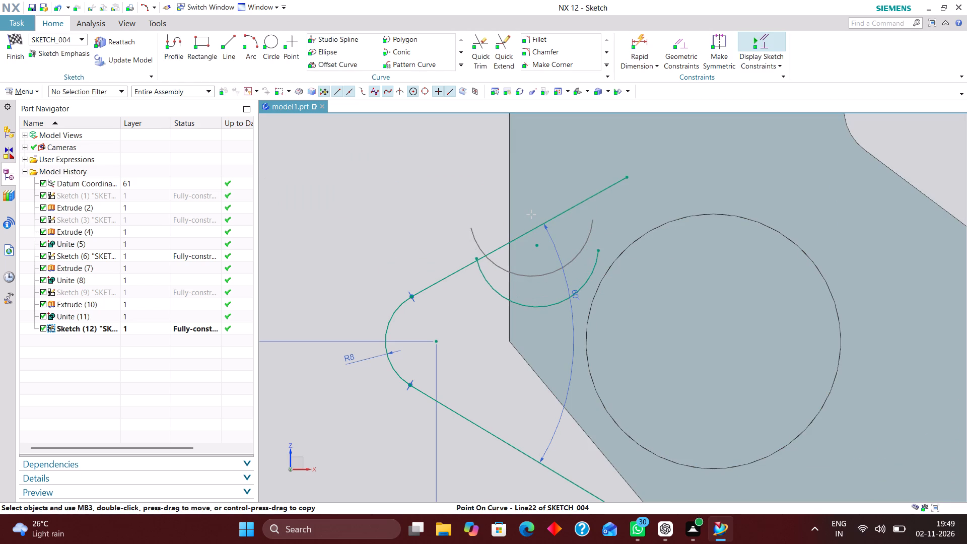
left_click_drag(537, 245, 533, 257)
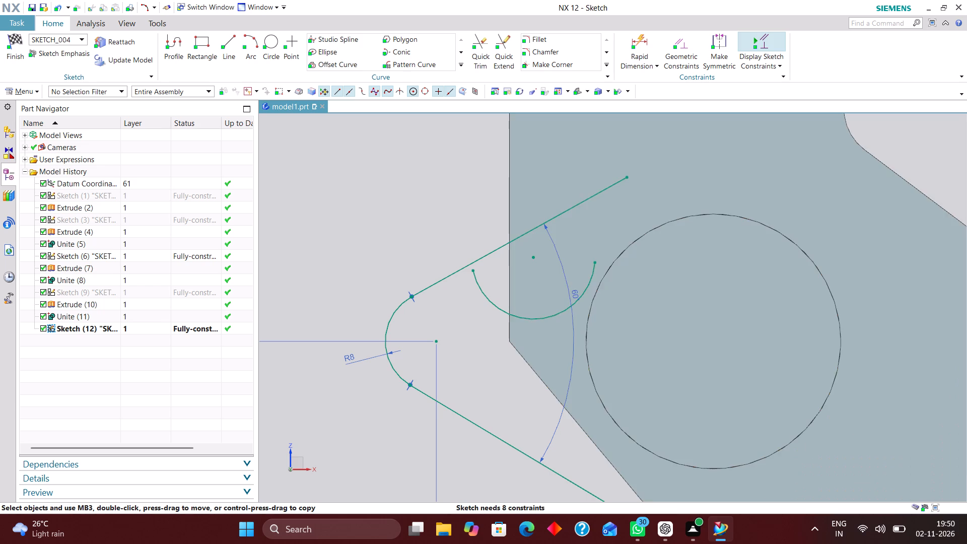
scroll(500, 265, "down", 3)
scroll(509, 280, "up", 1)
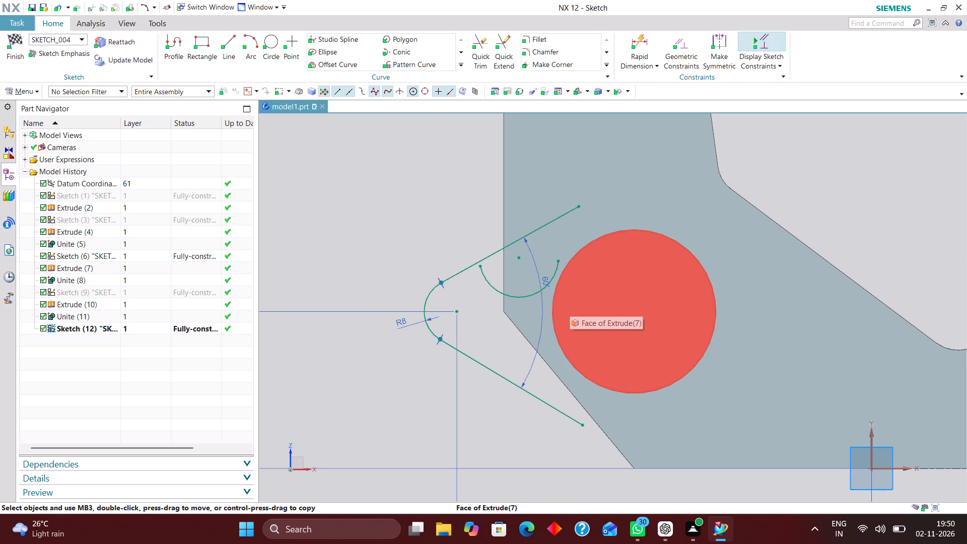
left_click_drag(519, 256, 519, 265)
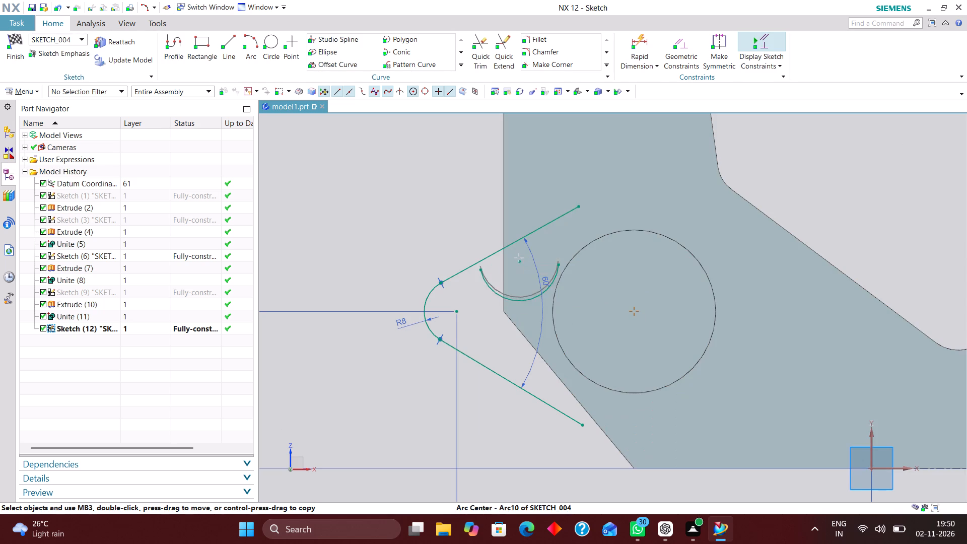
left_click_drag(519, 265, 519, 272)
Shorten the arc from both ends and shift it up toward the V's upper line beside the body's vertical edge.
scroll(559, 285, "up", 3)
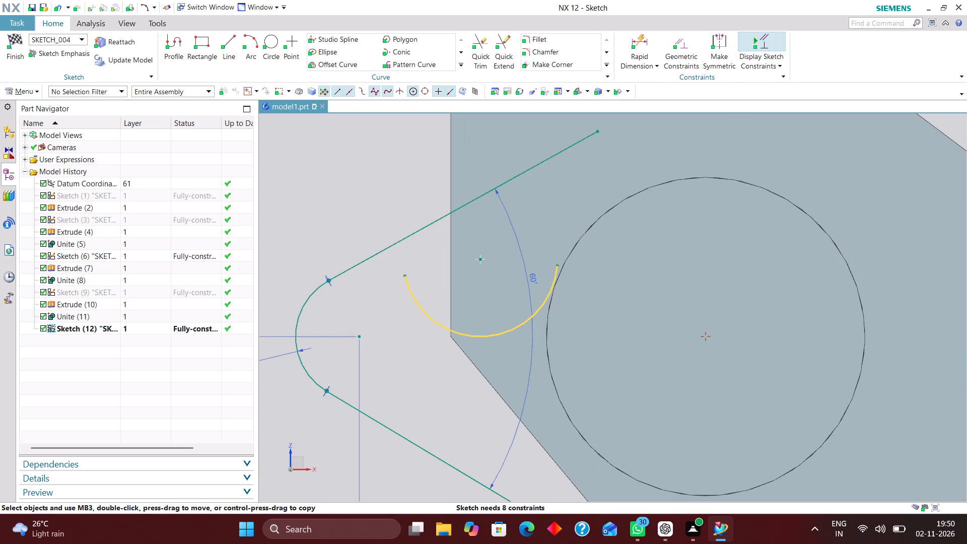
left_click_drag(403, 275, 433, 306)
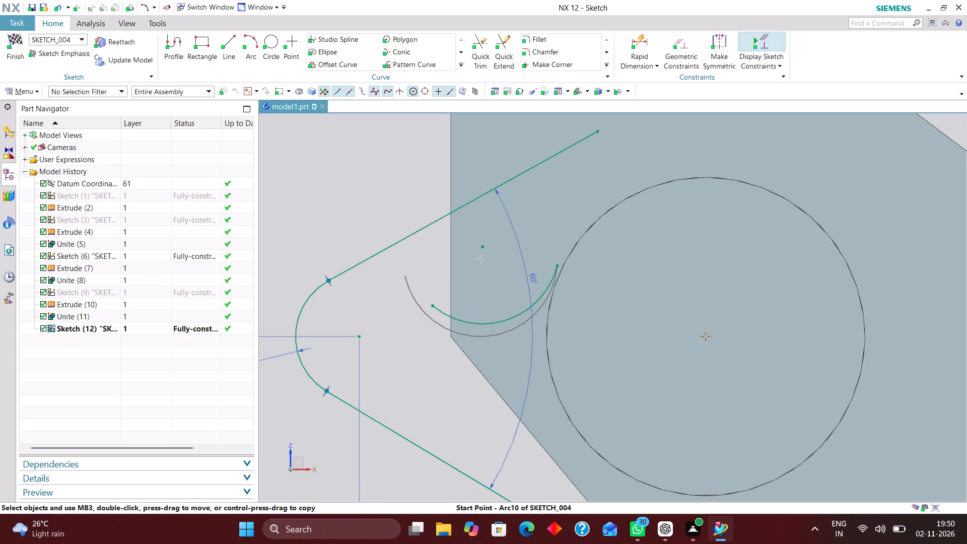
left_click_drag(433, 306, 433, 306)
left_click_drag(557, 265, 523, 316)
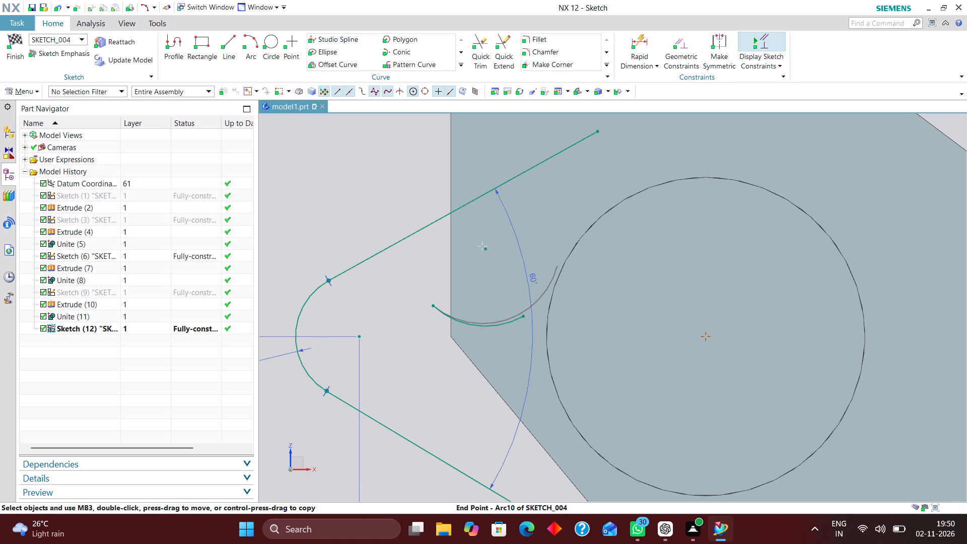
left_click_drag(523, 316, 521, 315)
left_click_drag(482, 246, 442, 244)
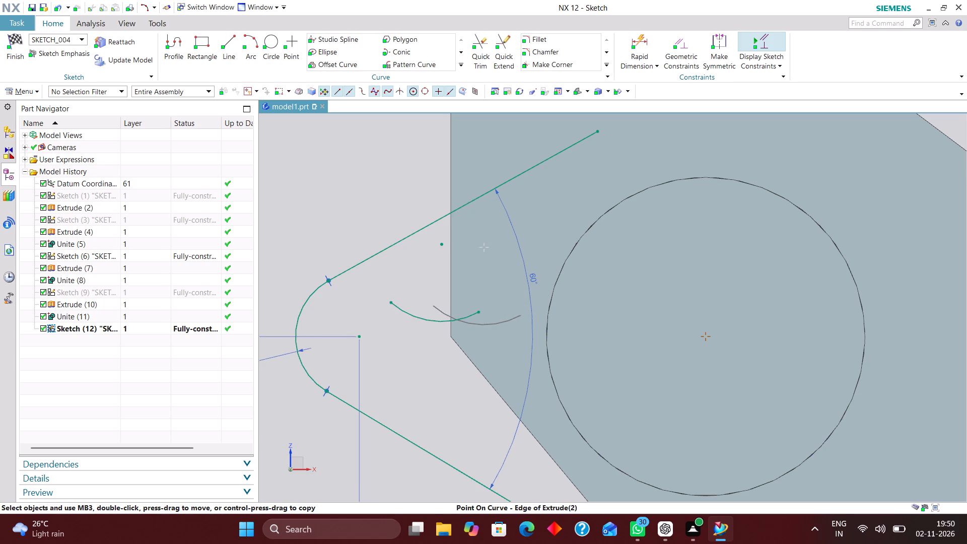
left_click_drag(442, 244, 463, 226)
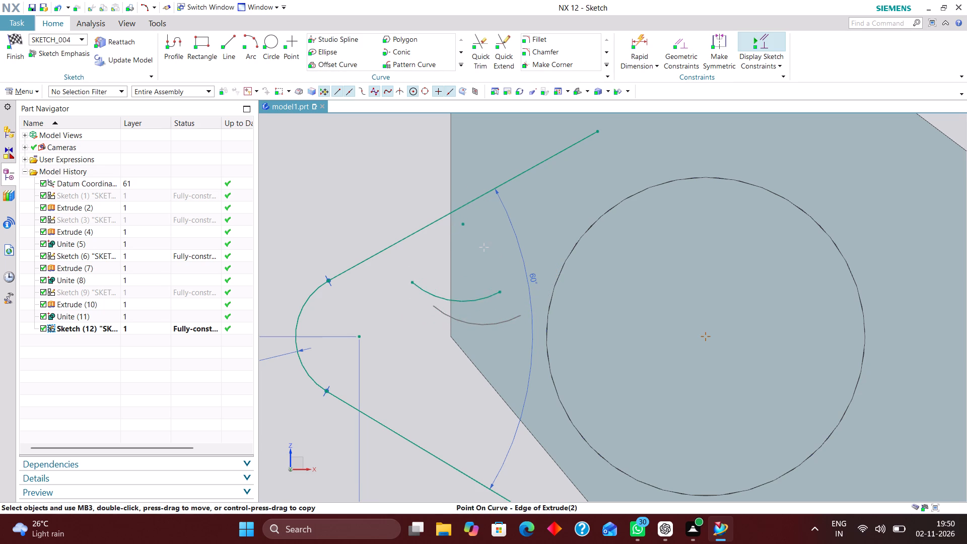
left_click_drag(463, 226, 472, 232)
Attach the arc's start to the V's upper line at the body's vertical edge and stretch its other end to the boss circle.
left_click_drag(423, 289, 424, 236)
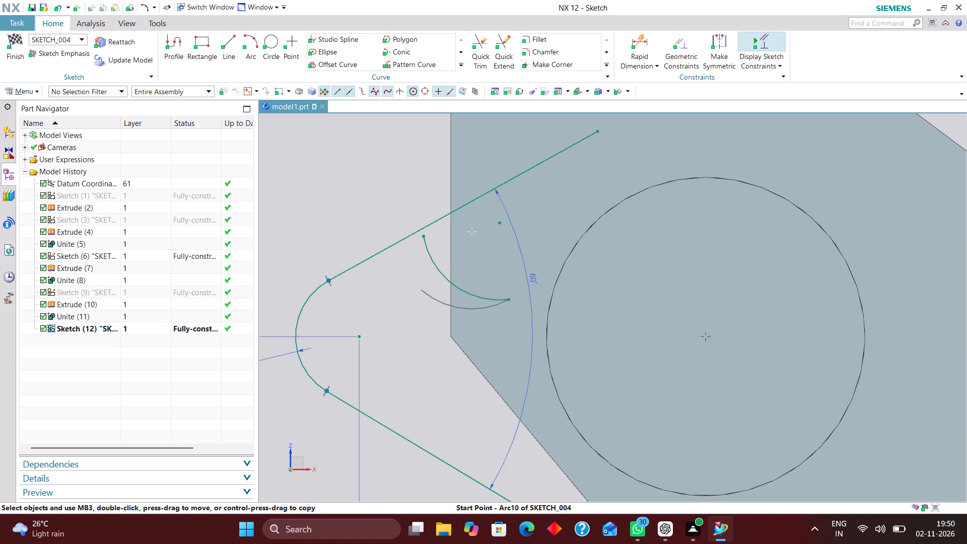
left_click_drag(424, 236, 450, 212)
left_click_drag(509, 298, 565, 238)
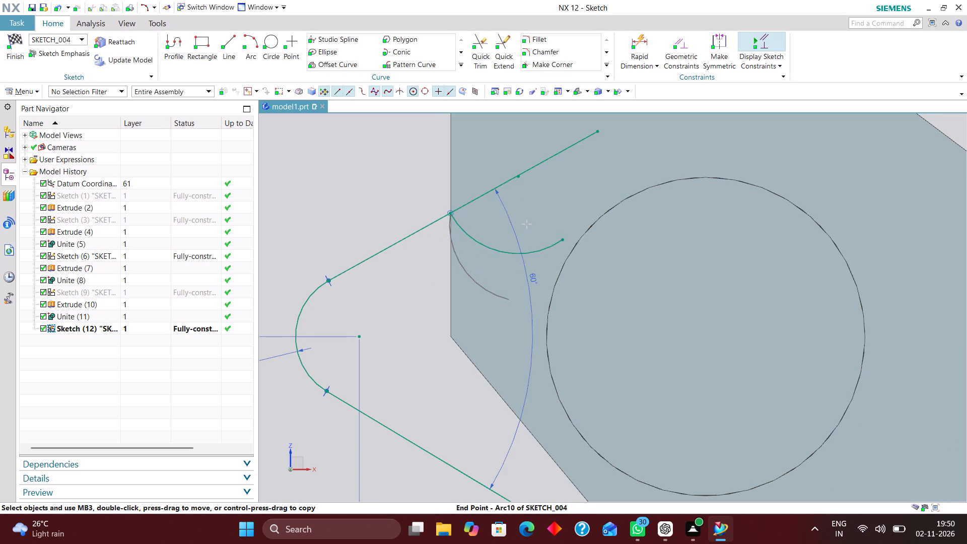
left_click_drag(565, 238, 593, 211)
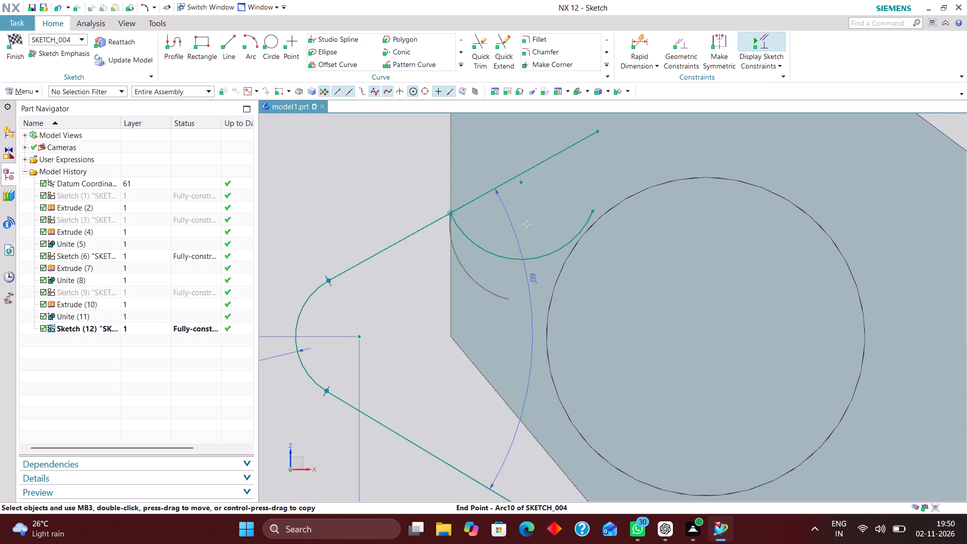
left_click_drag(593, 211, 596, 212)
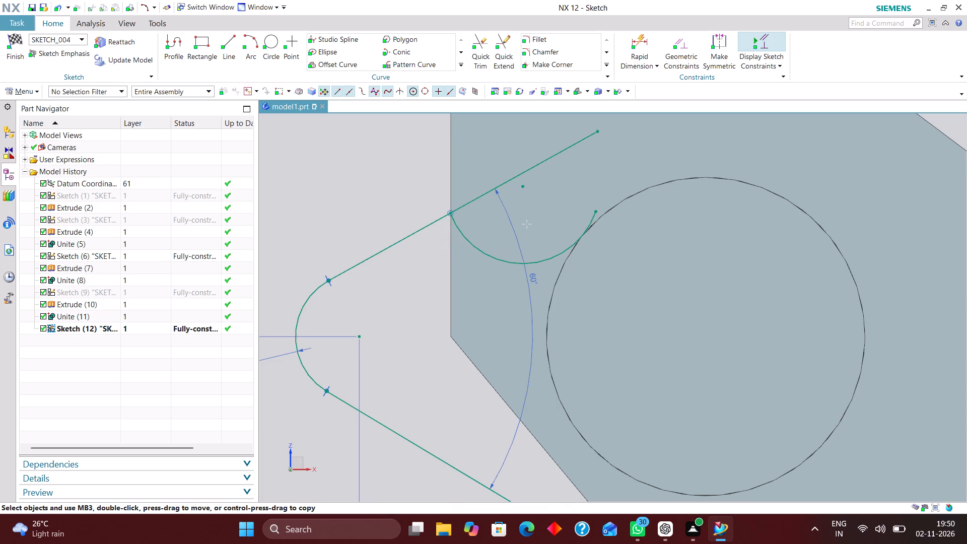
Reposition the 60° angular dimension's text lower, clear of the new arc.
scroll(515, 189, "down", 2)
scroll(464, 301, "down", 1)
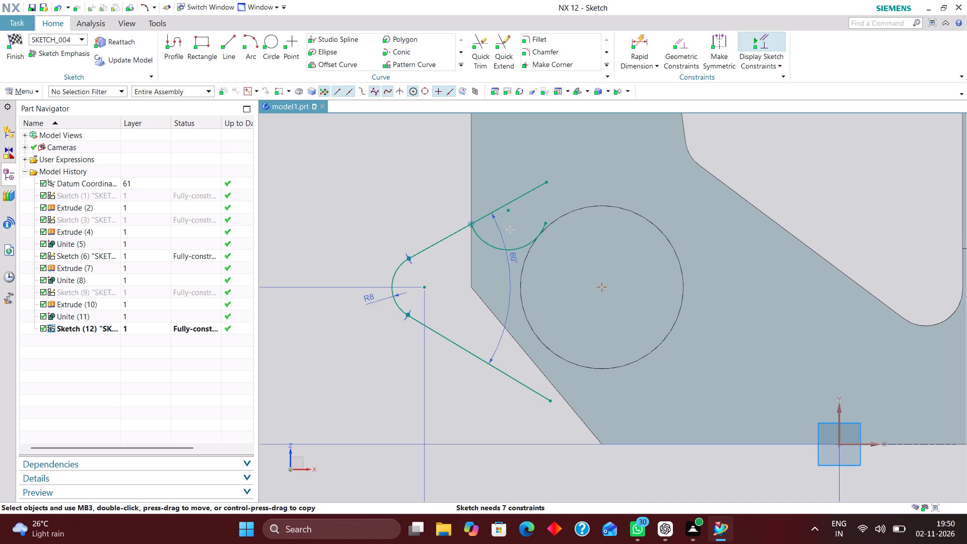
left_click_drag(514, 256, 516, 262)
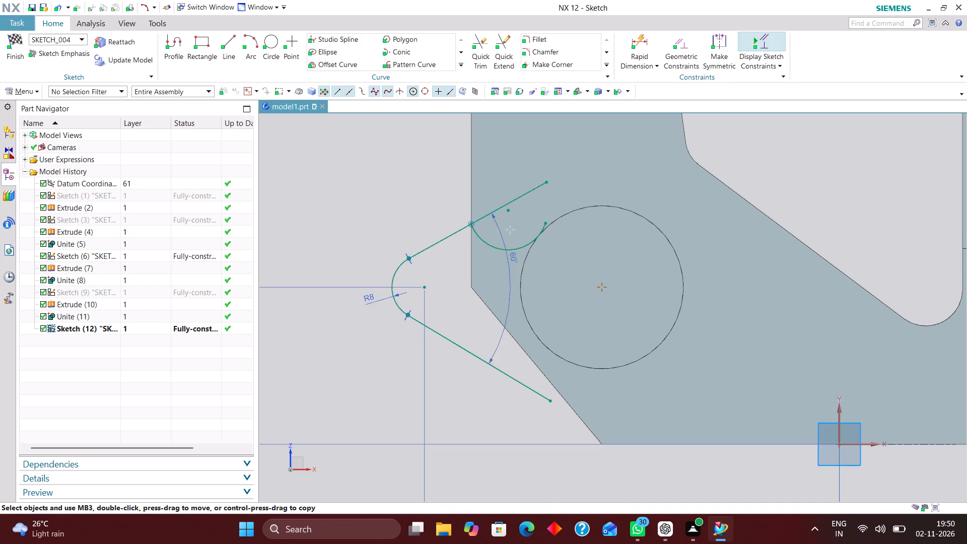
left_click_drag(516, 262, 518, 286)
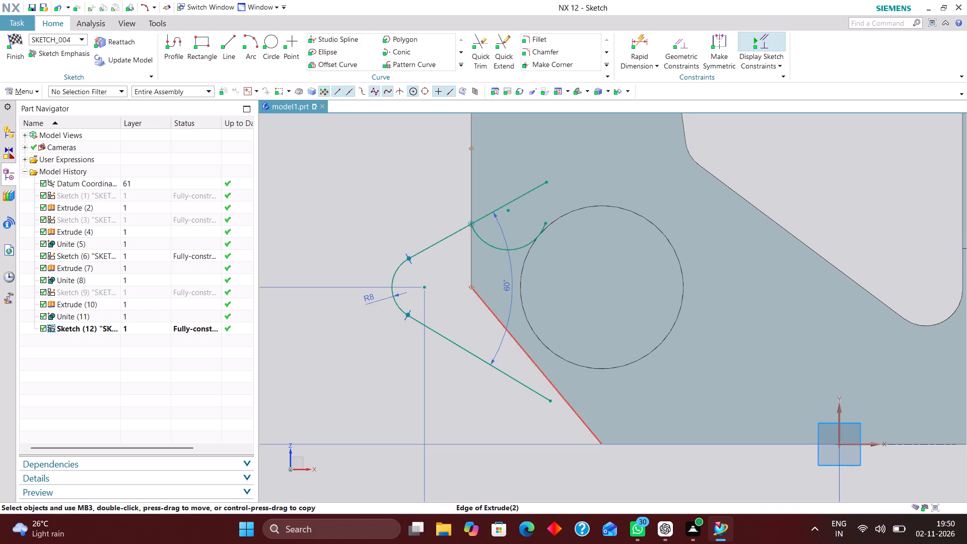
Examine how the V profile, its R8 tip and the connecting arc sit against the boss circle and the body's edges.
scroll(432, 296, "down", 3)
scroll(486, 310, "down", 2)
scroll(534, 252, "up", 2)
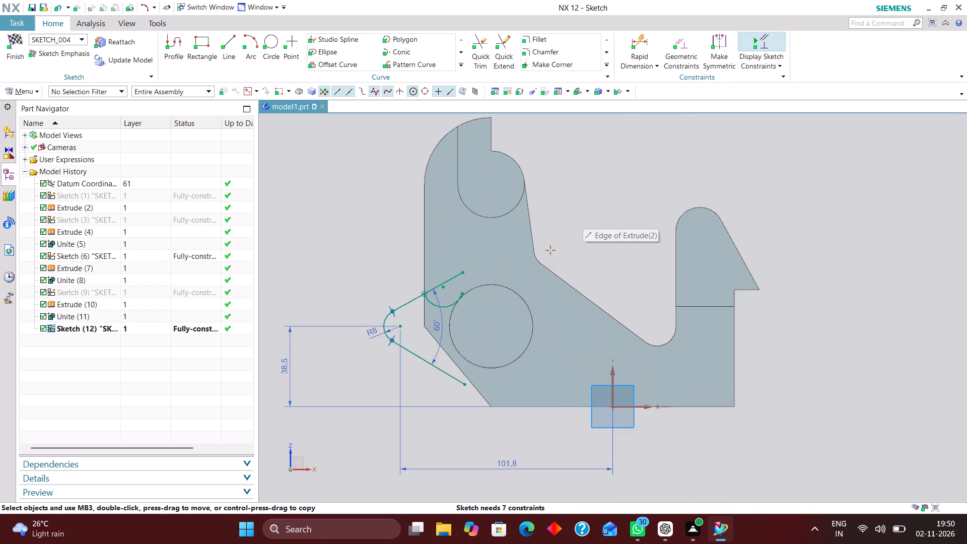
right_click_drag(643, 167, 579, 244)
scroll(552, 306, "up", 4)
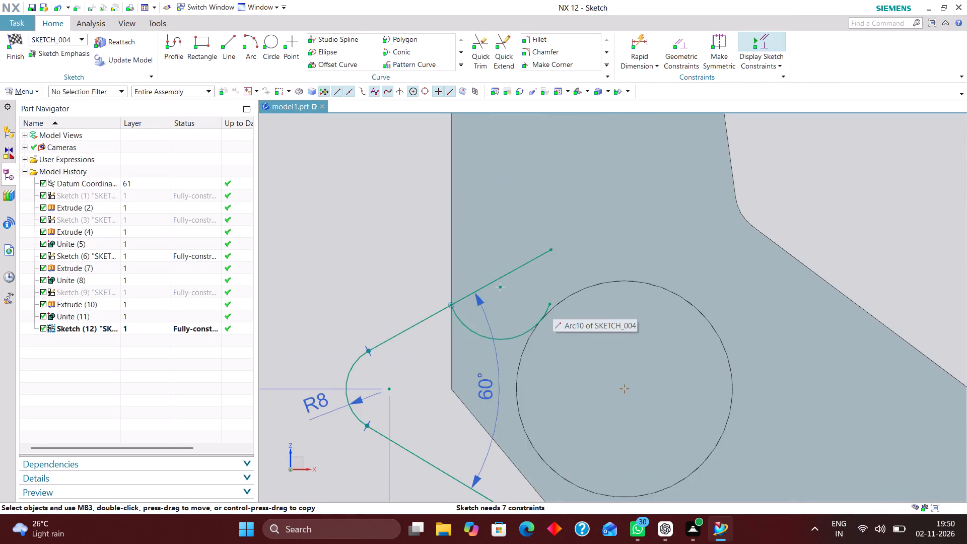
scroll(507, 280, "down", 1)
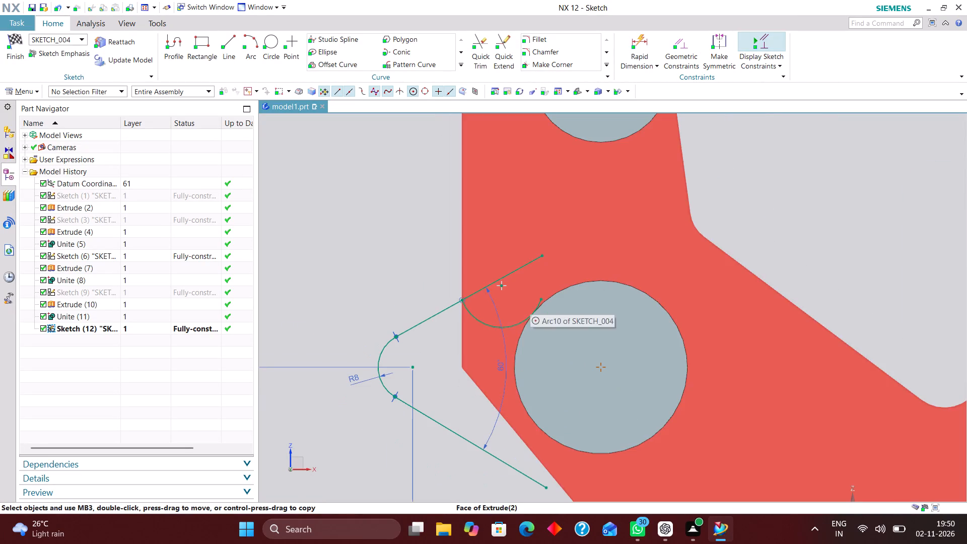
left_click(505, 287)
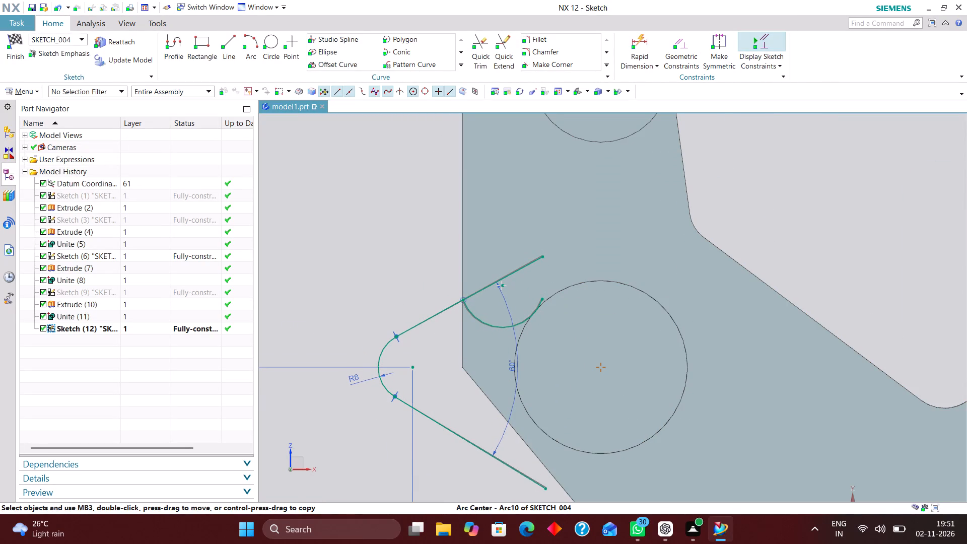
scroll(485, 245, "down", 1)
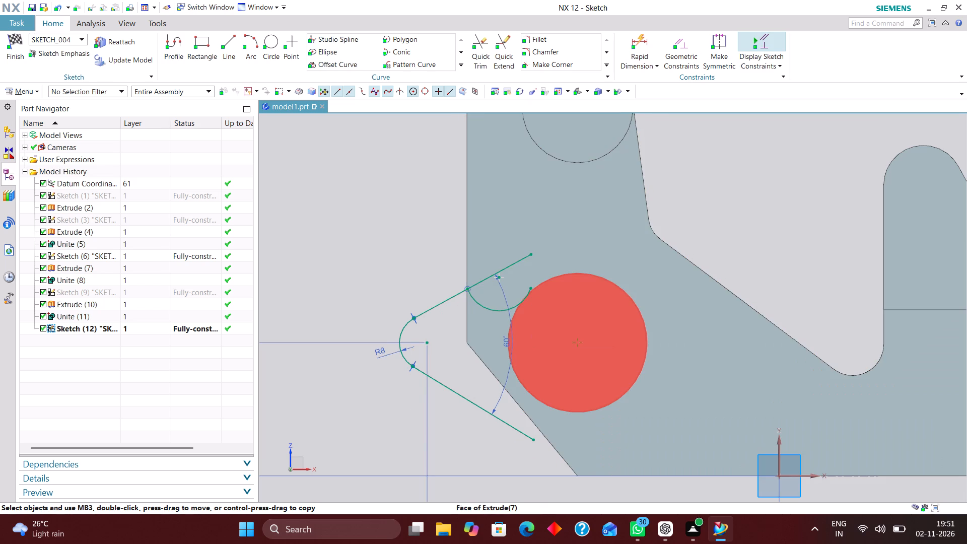
scroll(475, 281, "down", 2)
scroll(508, 385, "up", 3)
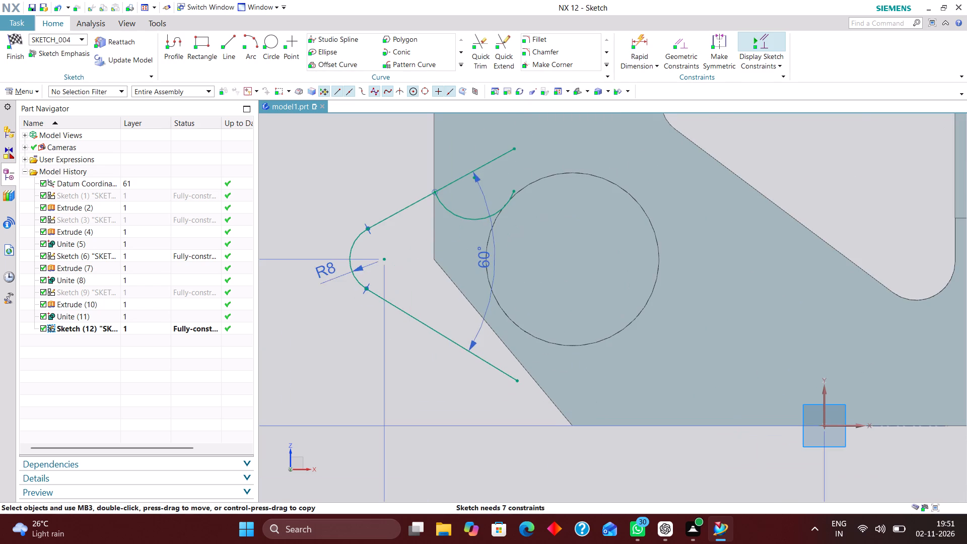
left_click(511, 378)
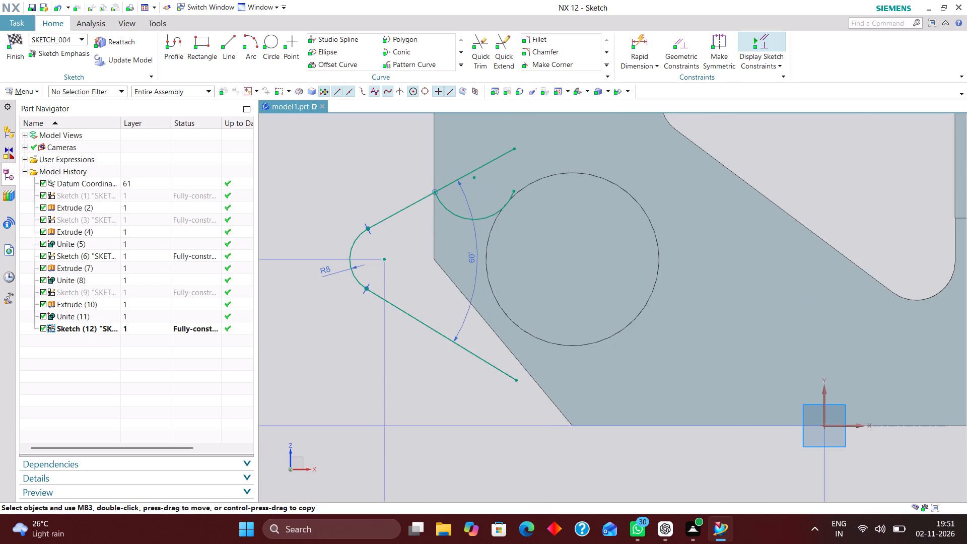
scroll(390, 284, "down", 4)
scroll(381, 254, "up", 3)
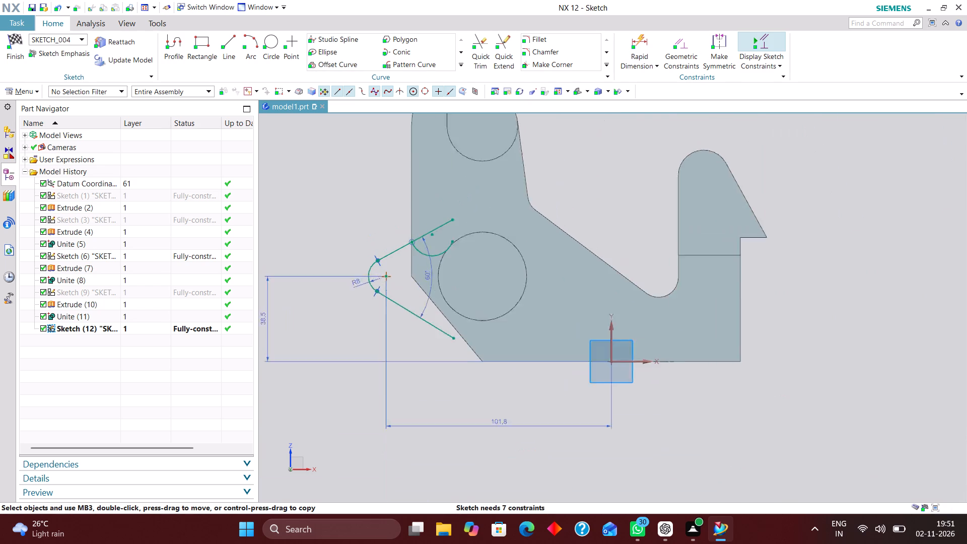
scroll(381, 254, "up", 1)
right_click_drag(711, 143, 592, 265)
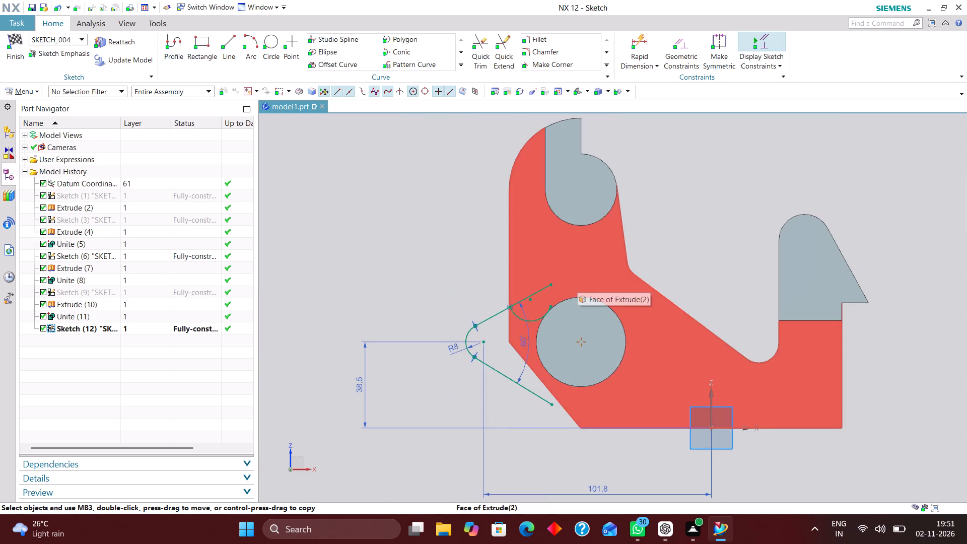
scroll(527, 372, "up", 1)
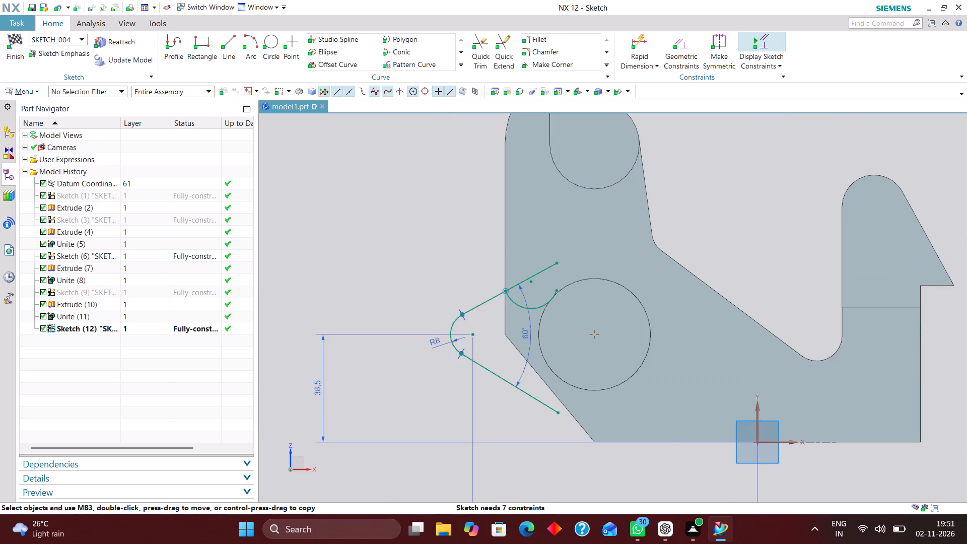
scroll(429, 316, "down", 2)
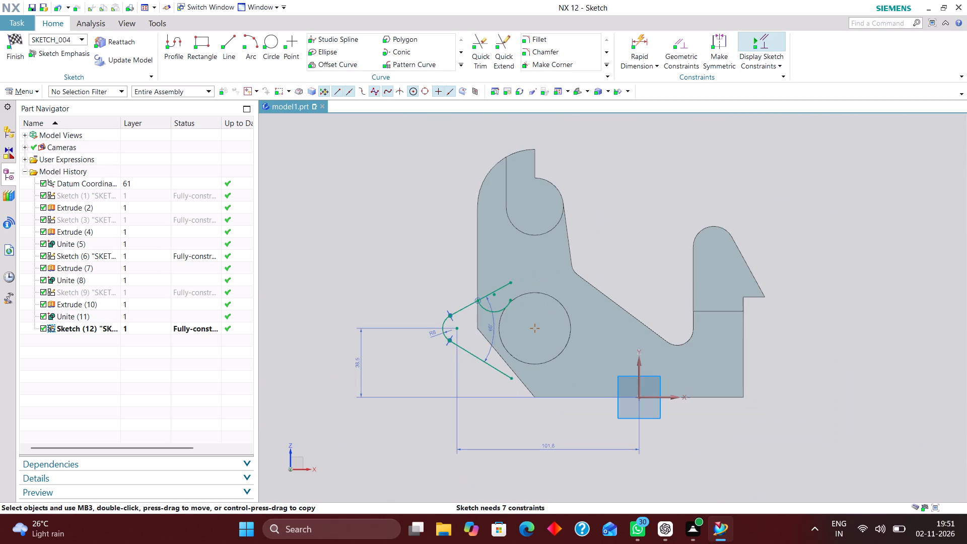
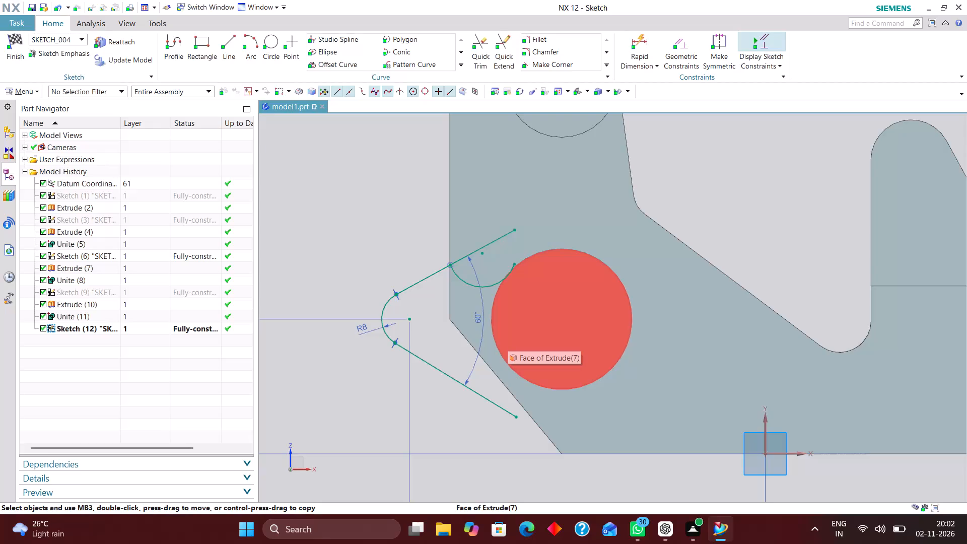
Sketch a 40 mm diameter circle centred on the boss.
scroll(523, 307, "up", 2)
scroll(505, 311, "down", 3)
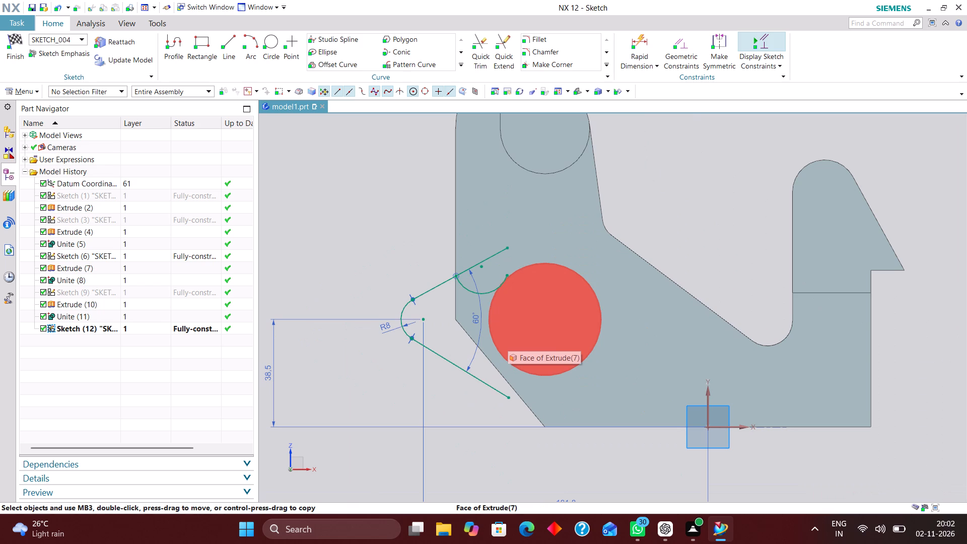
left_click(268, 42)
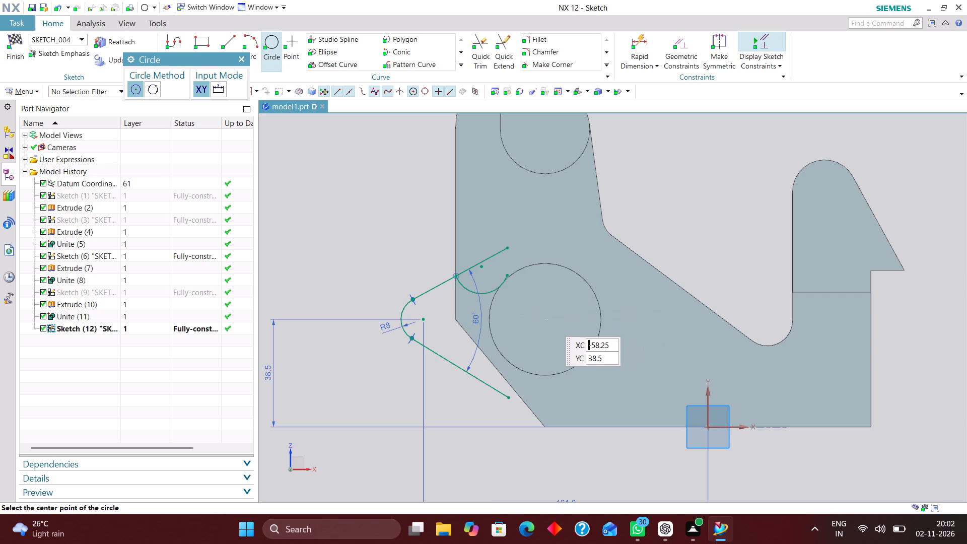
left_click(547, 320)
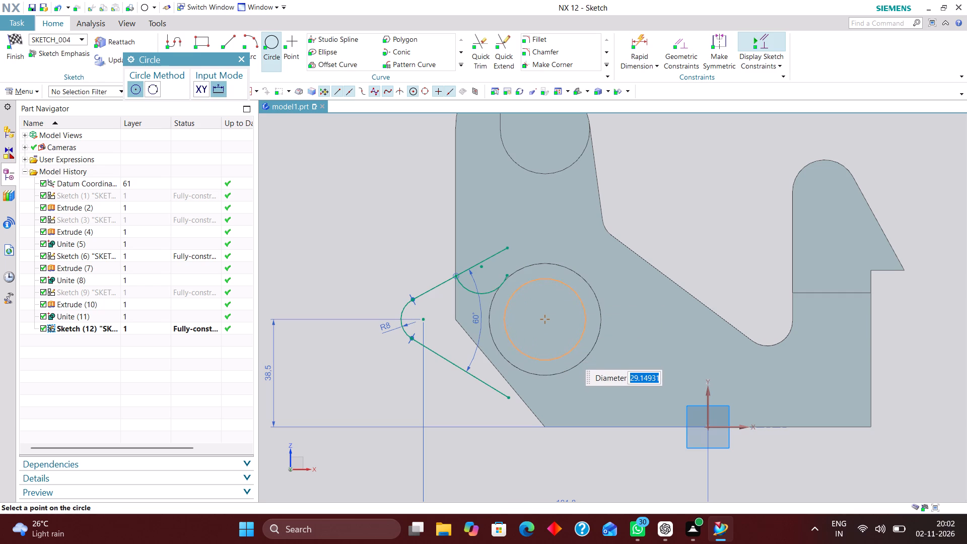
type("40")
key("Return")
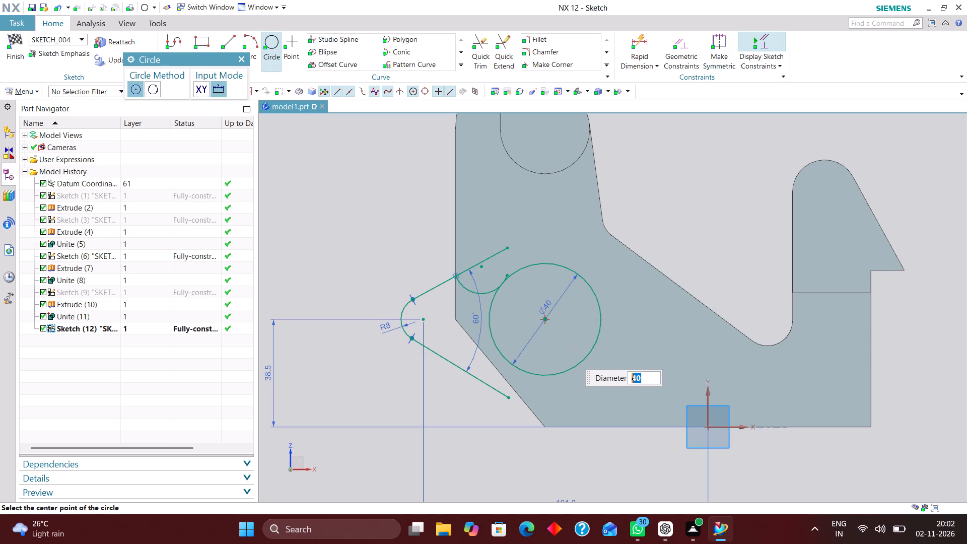
left_click(239, 59)
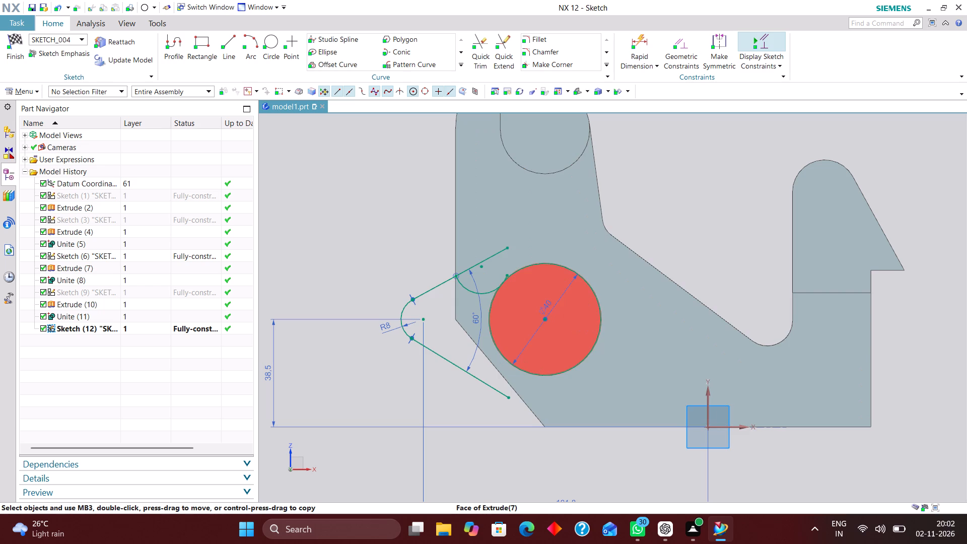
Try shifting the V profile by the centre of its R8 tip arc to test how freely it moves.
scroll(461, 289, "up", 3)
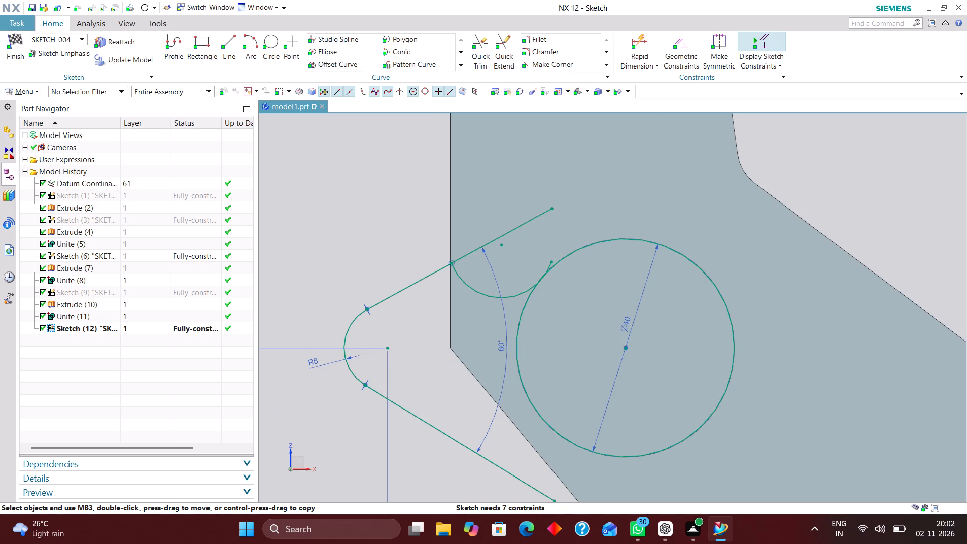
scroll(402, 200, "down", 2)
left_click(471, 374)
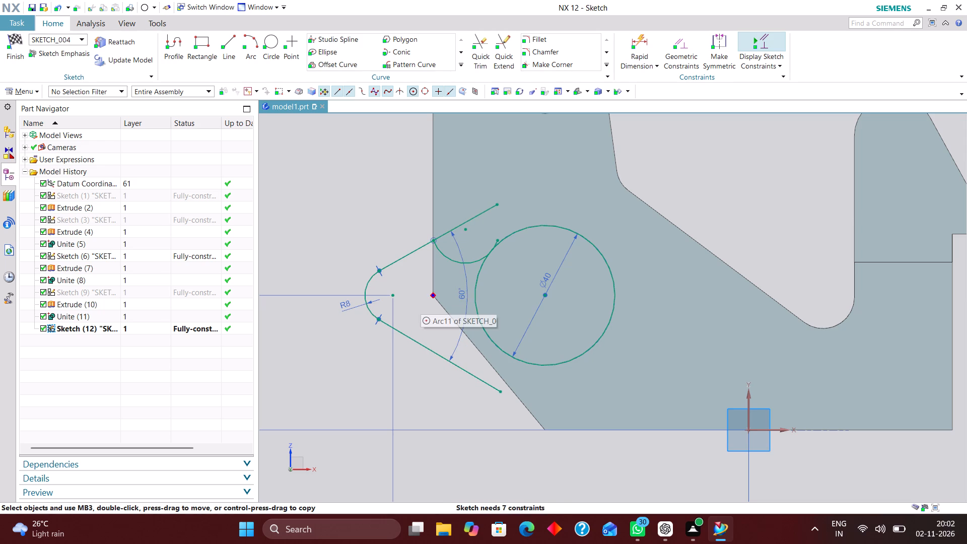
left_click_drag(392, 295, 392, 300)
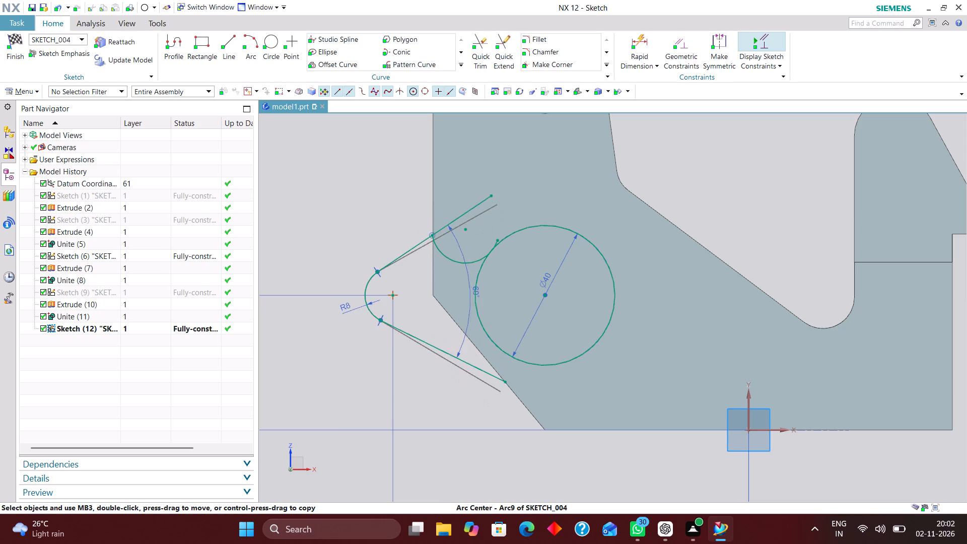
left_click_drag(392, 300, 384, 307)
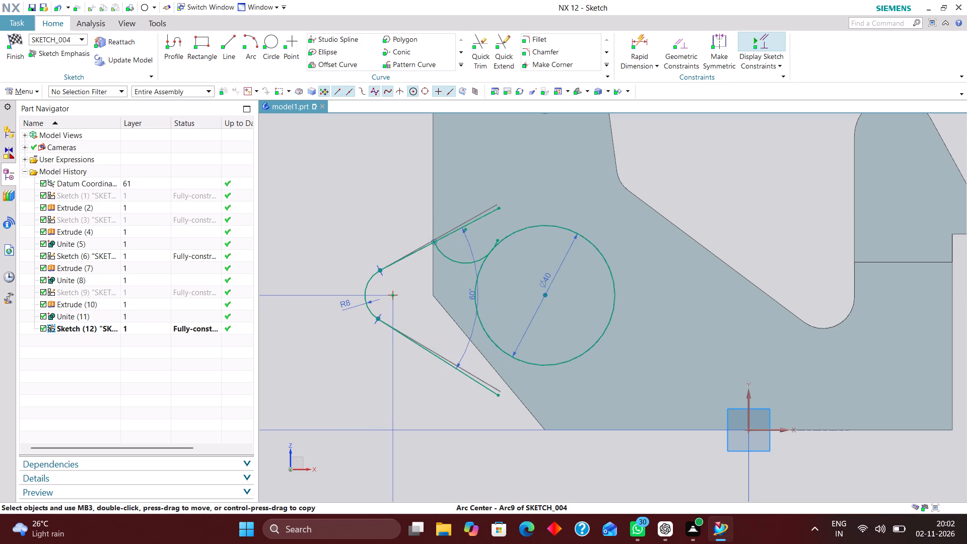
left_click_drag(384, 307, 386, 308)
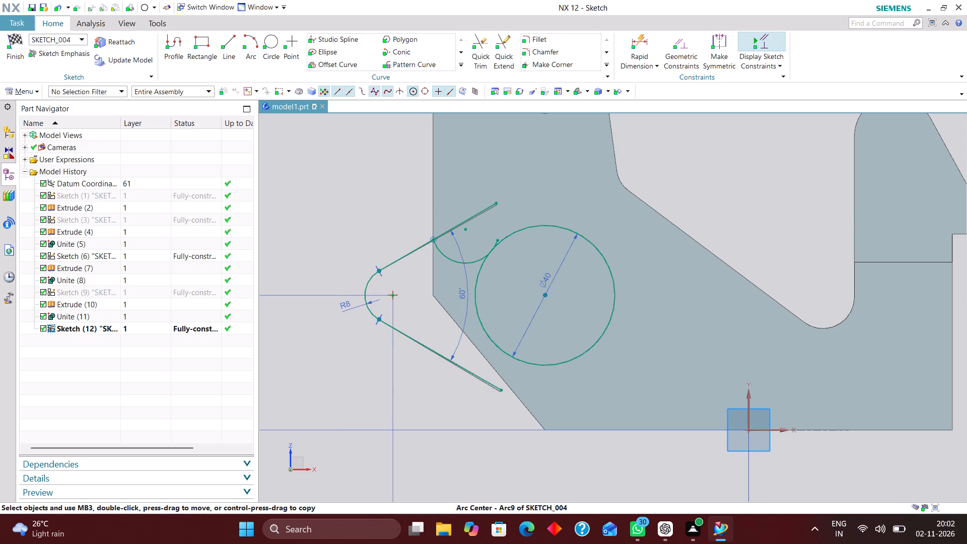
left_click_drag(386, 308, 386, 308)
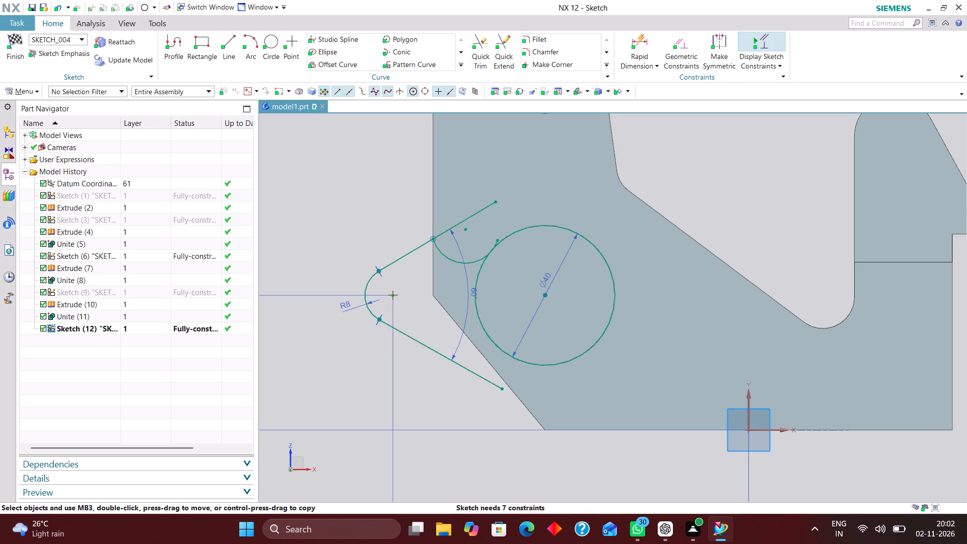
Add a 30° angular dimension between the horizontal sketch axis and the V's lower line.
scroll(429, 377, "down", 1)
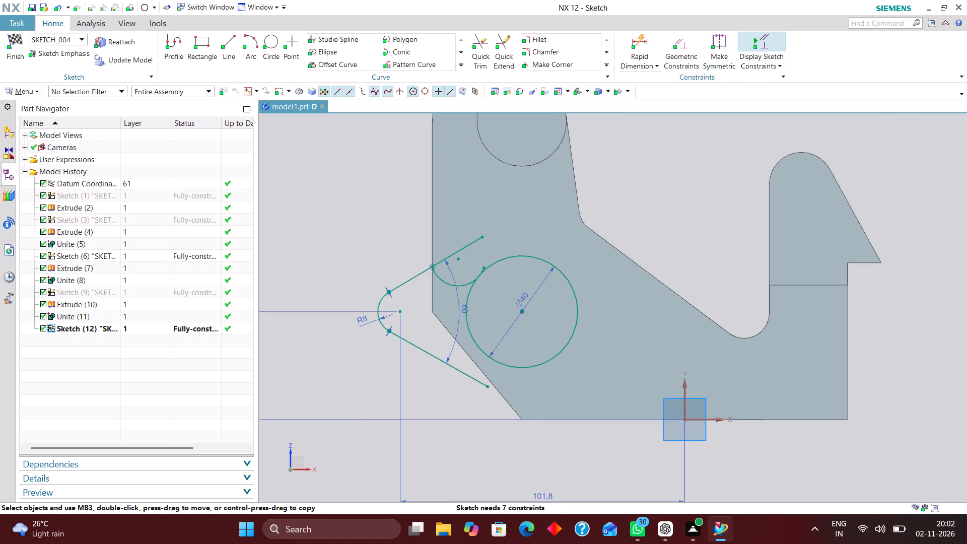
left_click(644, 42)
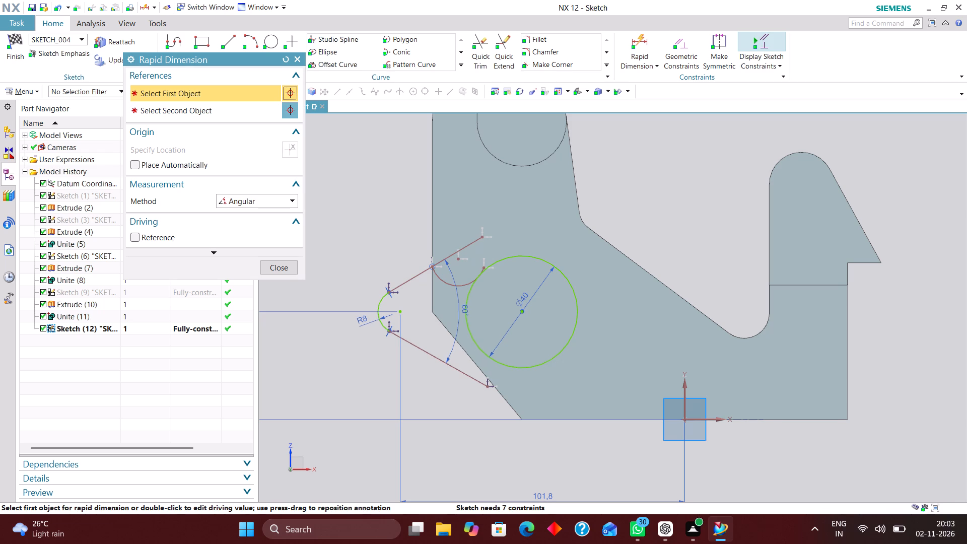
left_click(715, 418)
left_click(447, 367)
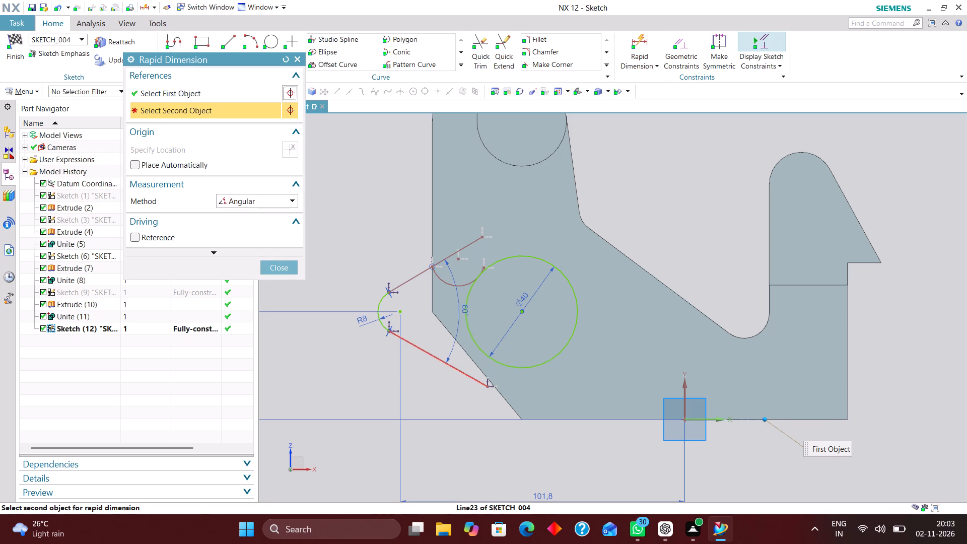
left_click(620, 441)
type("30")
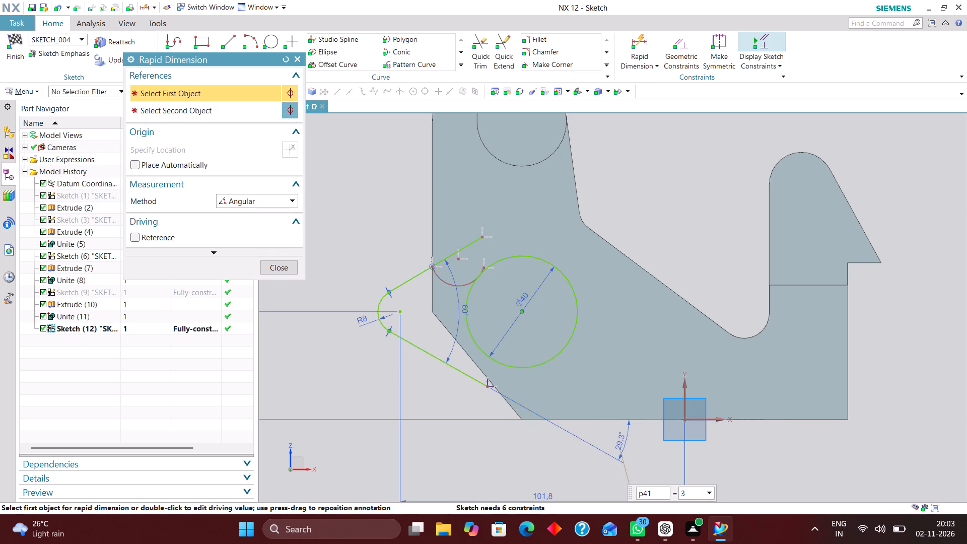
key("Return")
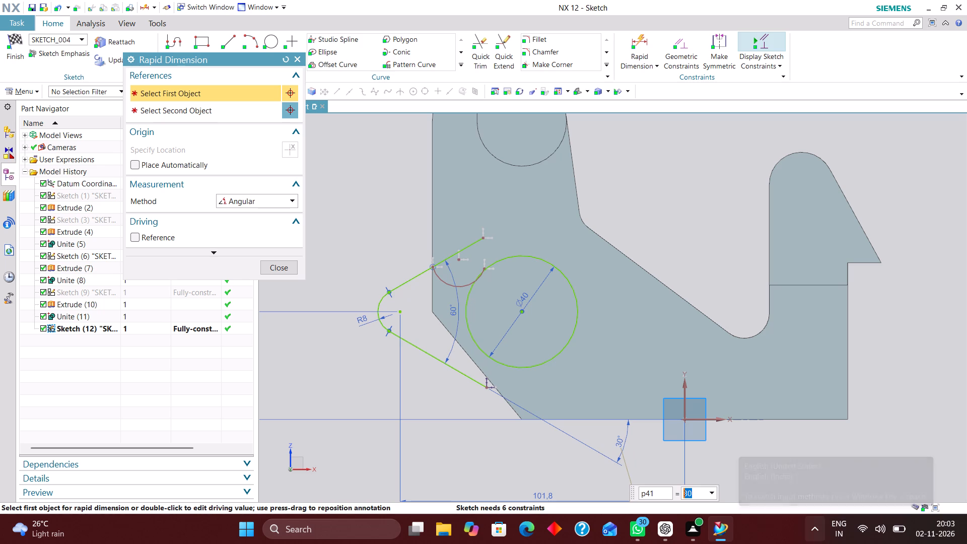
left_click(274, 266)
Adjust the free end of the V's lower line so it stops just short of the body's slanted edge.
left_click_drag(488, 385, 492, 389)
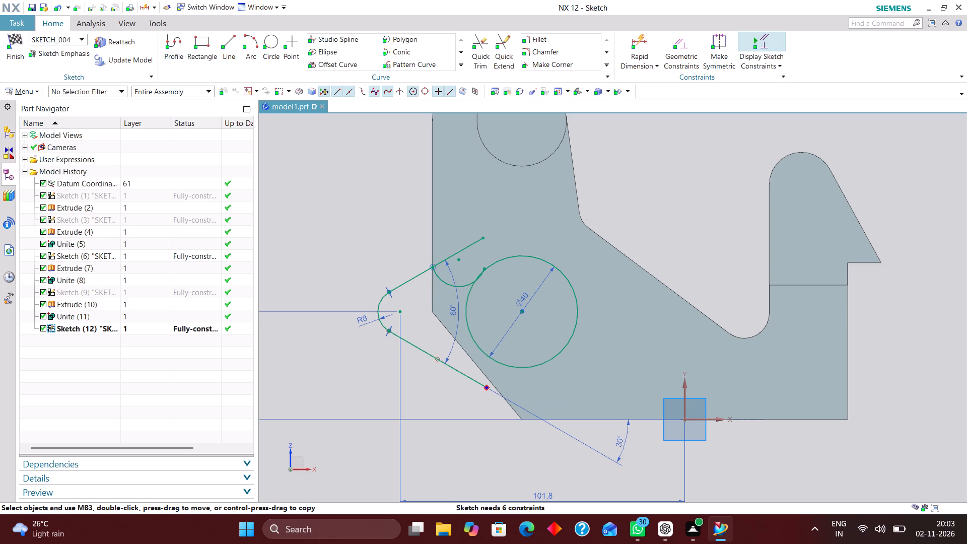
left_click_drag(492, 389, 467, 389)
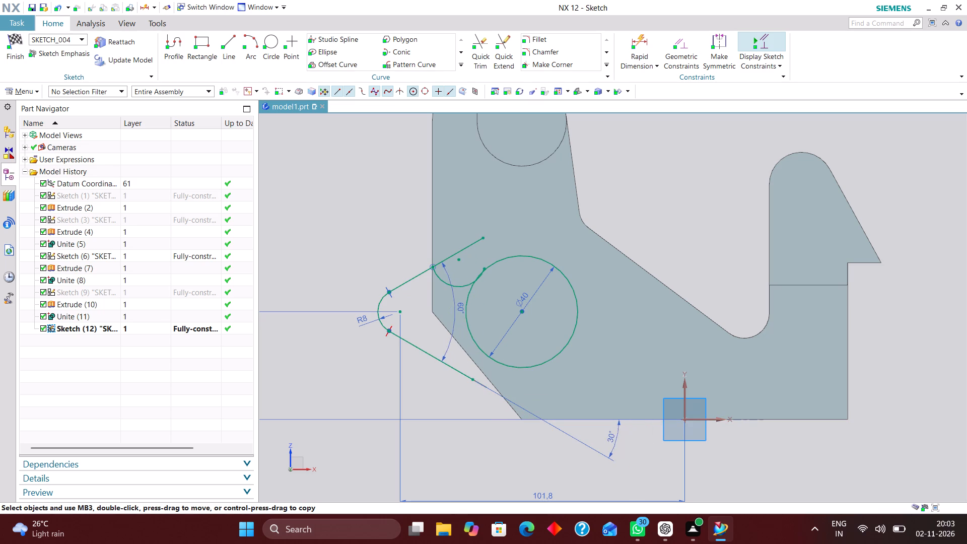
left_click_drag(467, 389, 482, 405)
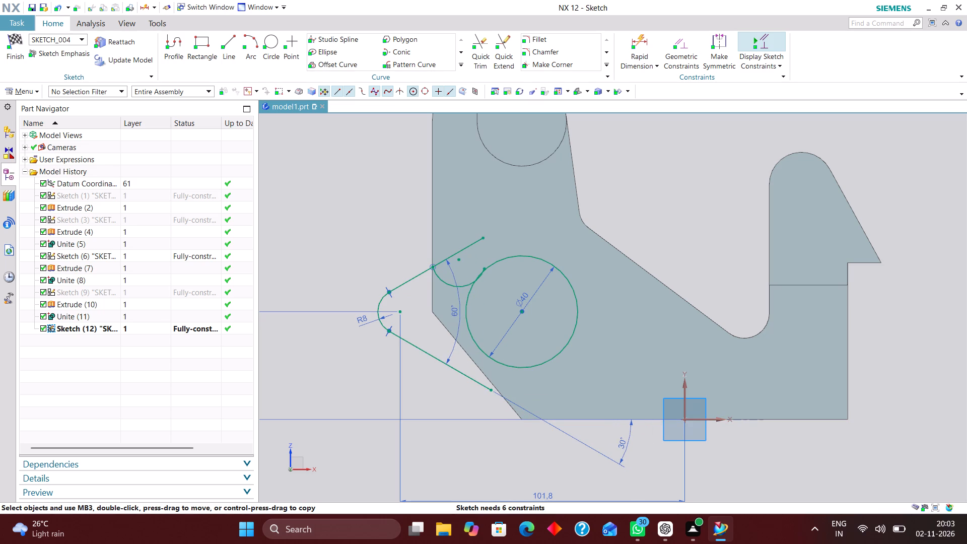
left_click_drag(477, 239, 475, 223)
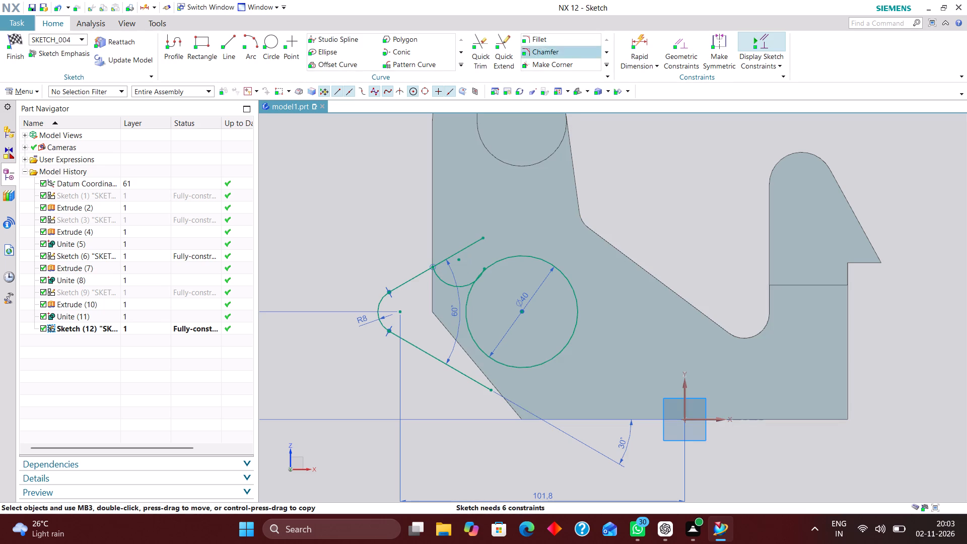
Trim the V's upper line where it runs past the connecting arc's start.
left_click(483, 39)
left_click(464, 251)
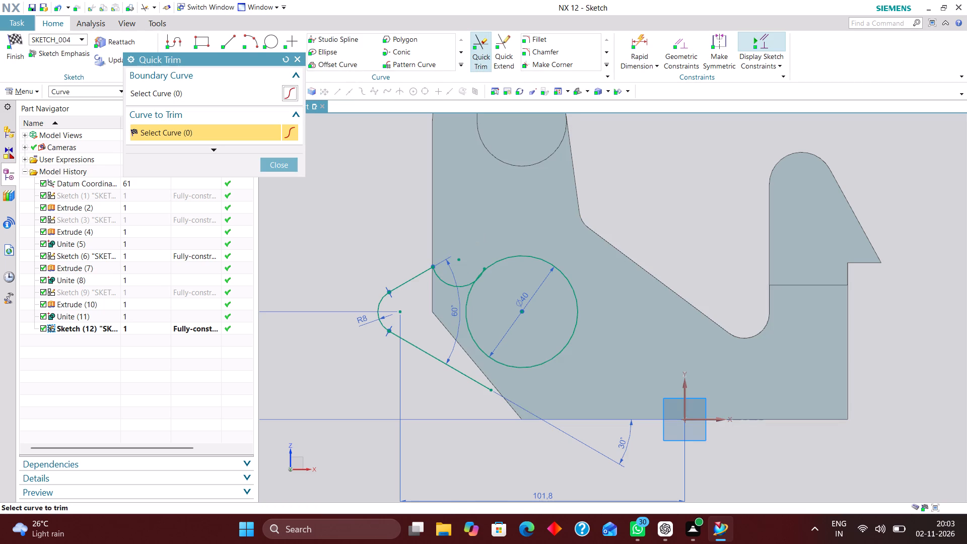
left_click(290, 167)
Pull the connecting arc's free end slightly off the 40 mm circle and constrain the arc tangent to that circle.
scroll(499, 277, "up", 2)
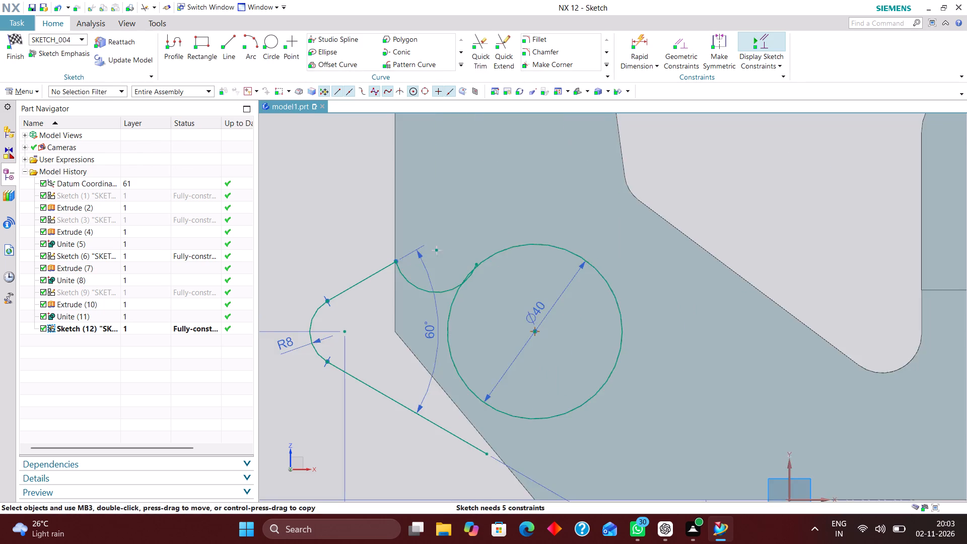
left_click_drag(472, 263, 472, 255)
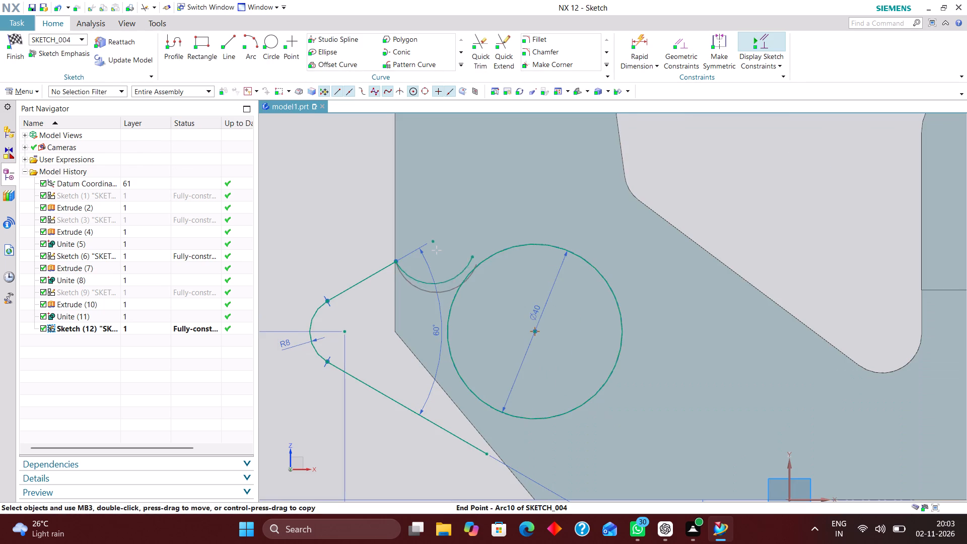
left_click_drag(472, 255, 473, 258)
left_click(681, 43)
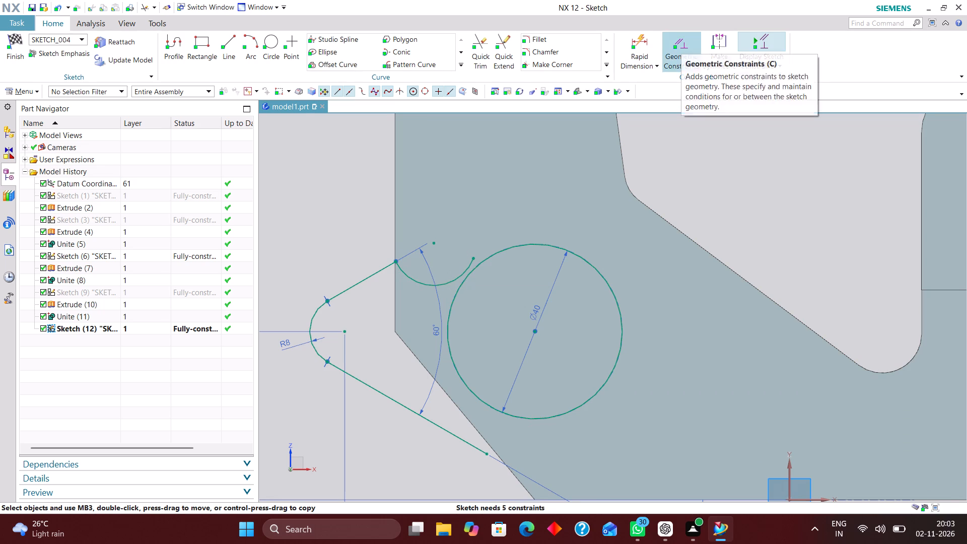
left_click(460, 289)
left_click(451, 276)
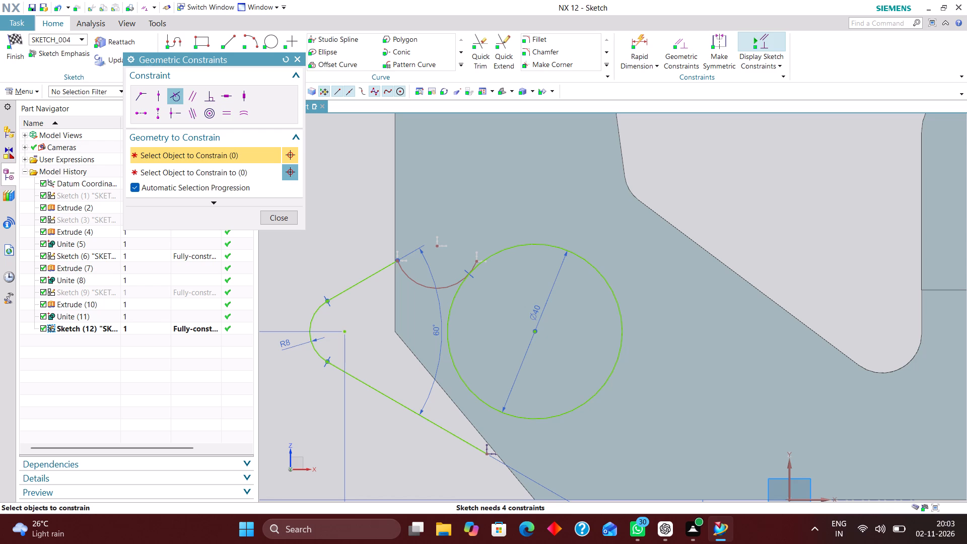
left_click(281, 216)
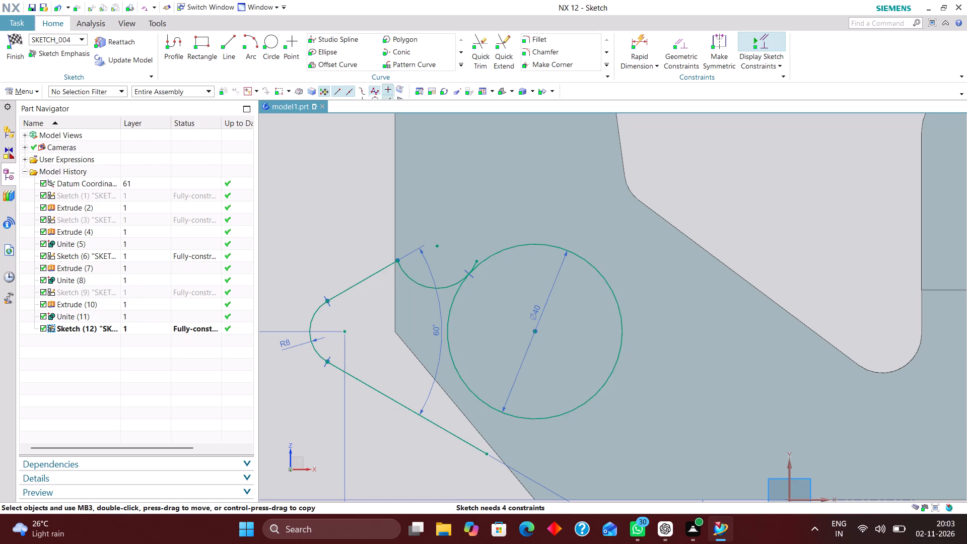
Trim the connecting arc's overhang beyond its tangent point on the 40 mm circle.
scroll(416, 209, "down", 1)
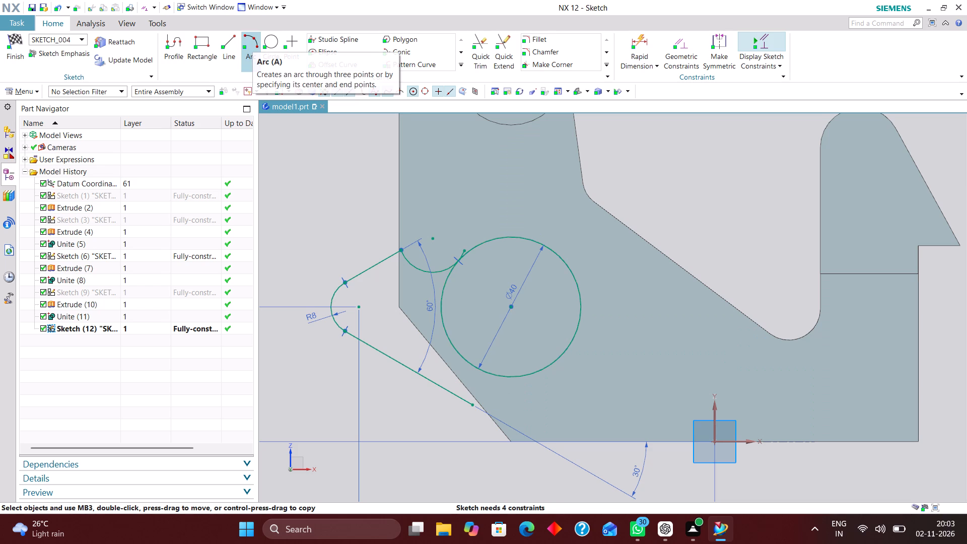
left_click(483, 50)
scroll(458, 233, "up", 5)
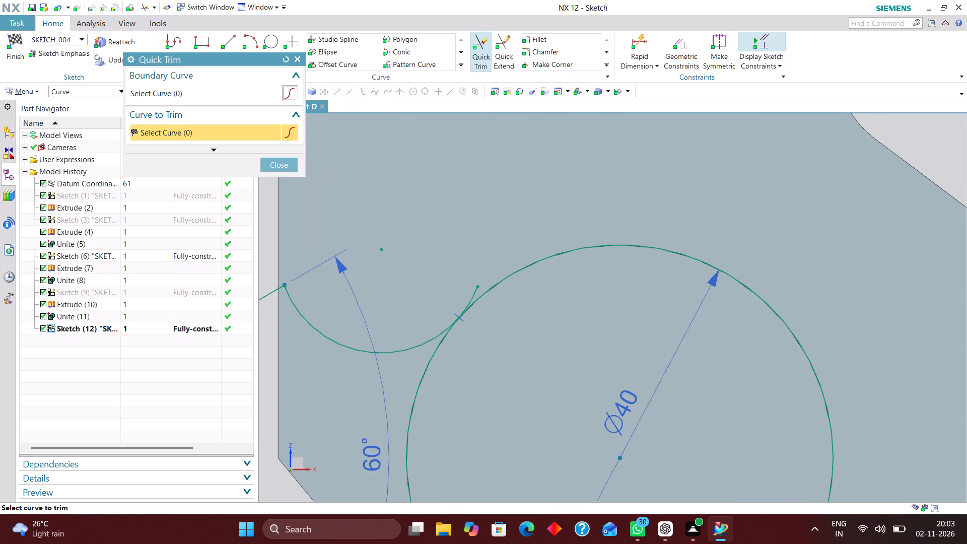
left_click(475, 290)
left_click(283, 162)
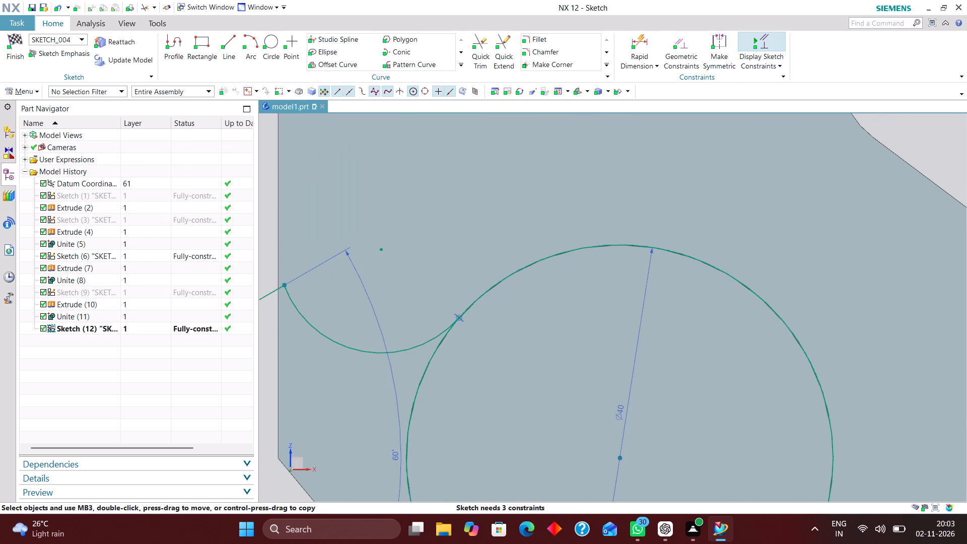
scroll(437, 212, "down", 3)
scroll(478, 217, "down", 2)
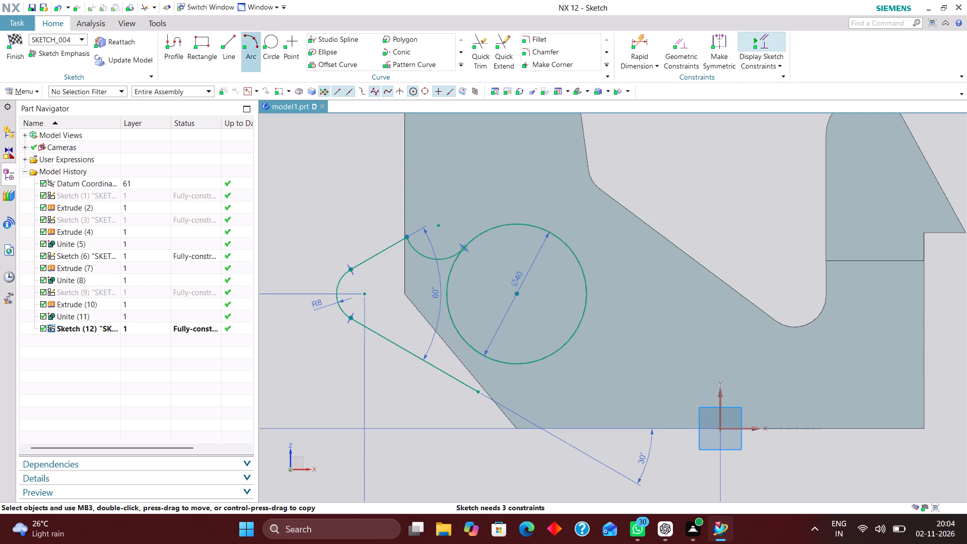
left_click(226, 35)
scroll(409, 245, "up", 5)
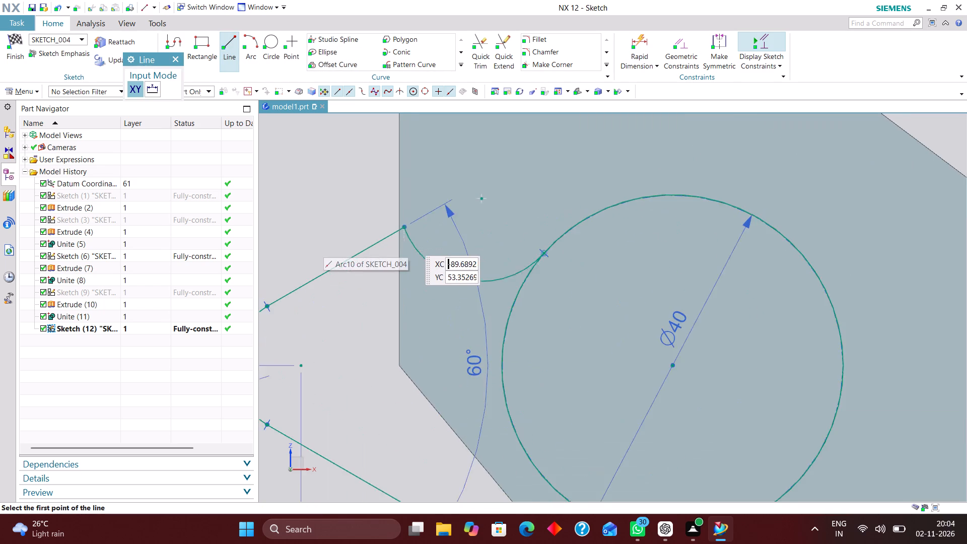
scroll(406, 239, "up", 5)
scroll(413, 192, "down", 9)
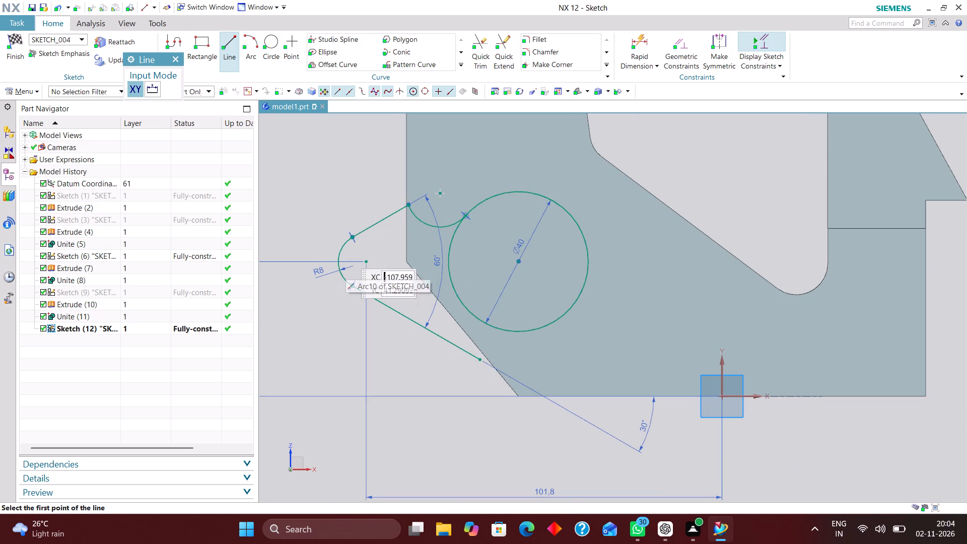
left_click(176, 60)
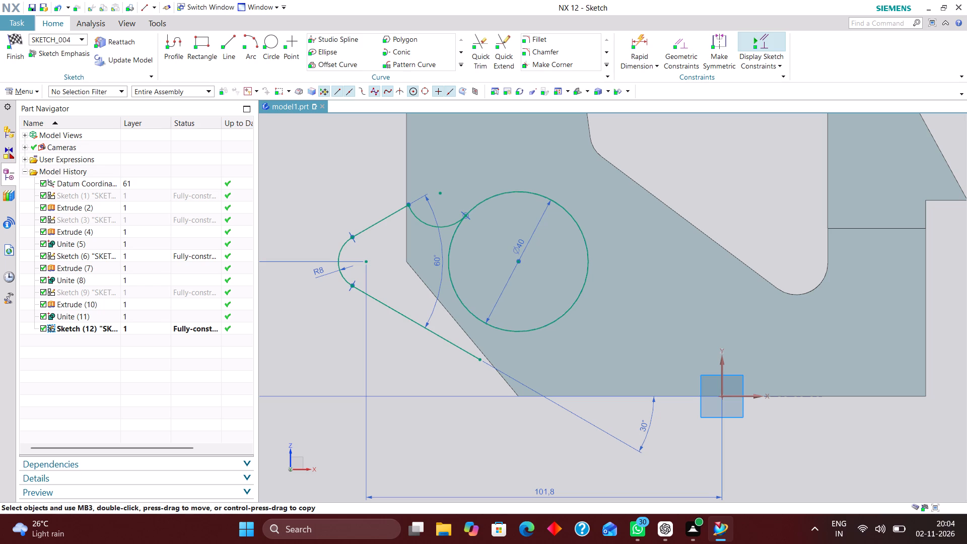
Draw a vertical line from the connecting arc's start on the V's upper line down past the V's lower line.
left_click(234, 36)
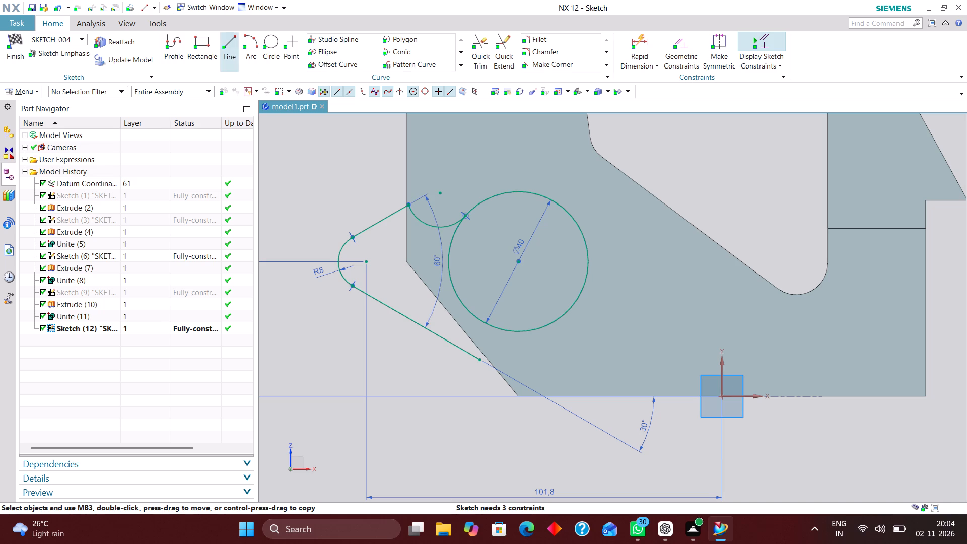
left_click(409, 206)
left_click(404, 379)
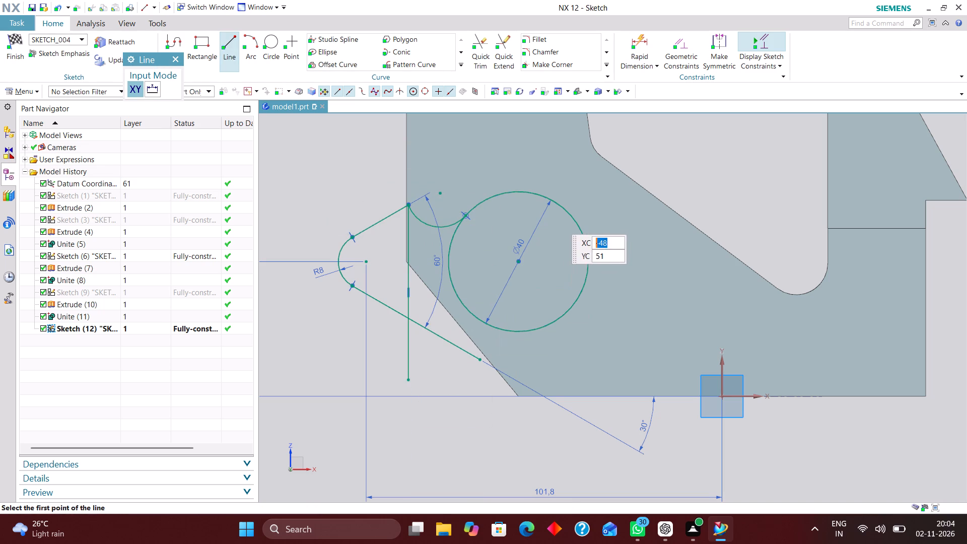
Trim the vertical line and the V's lower line where each runs past their intersection.
left_click(177, 59)
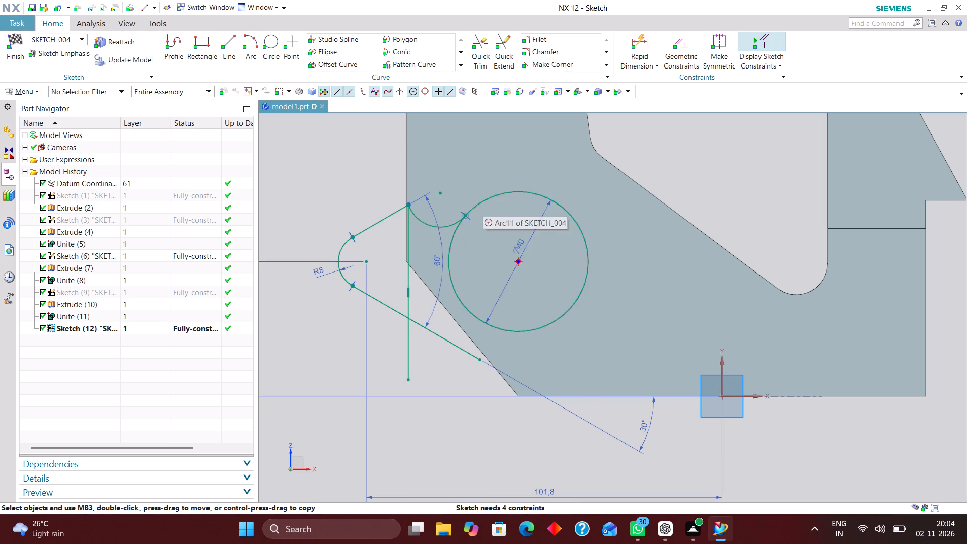
scroll(515, 185, "down", 1)
scroll(426, 202, "up", 5)
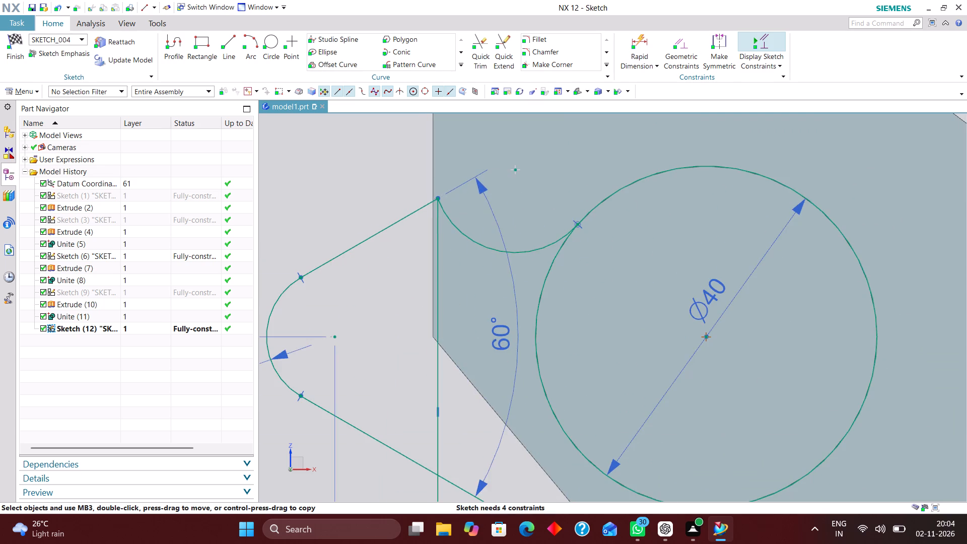
scroll(442, 203, "up", 4)
scroll(413, 153, "down", 6)
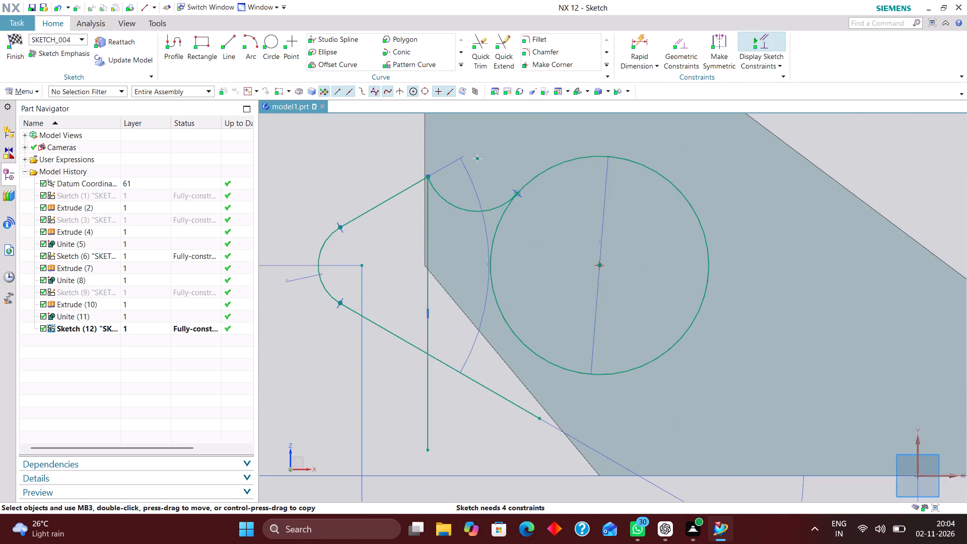
scroll(412, 180, "down", 1)
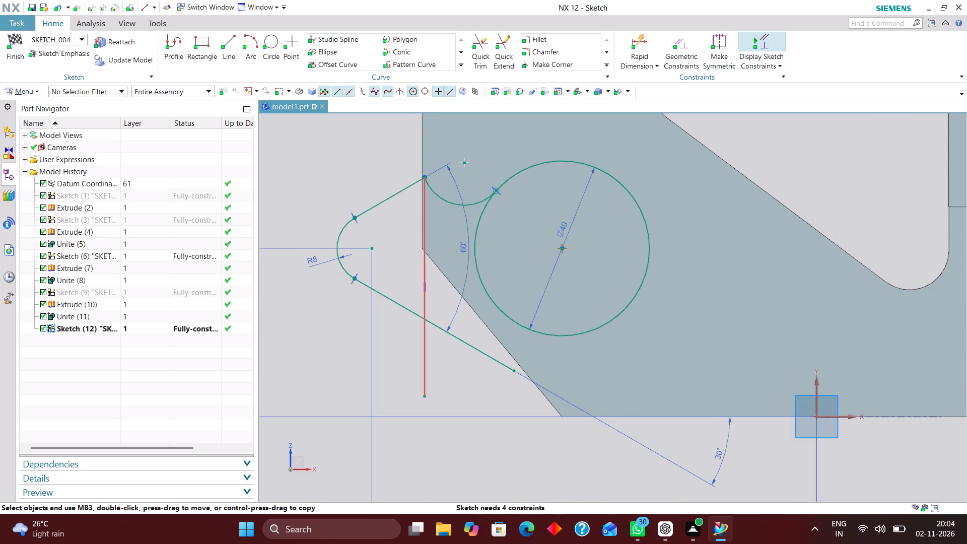
left_click(483, 38)
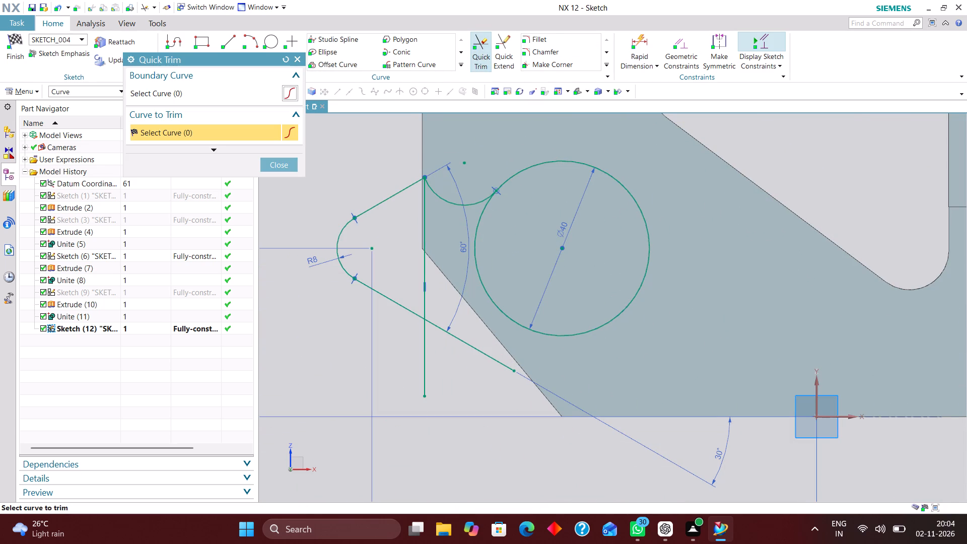
left_click(425, 371)
left_click(477, 352)
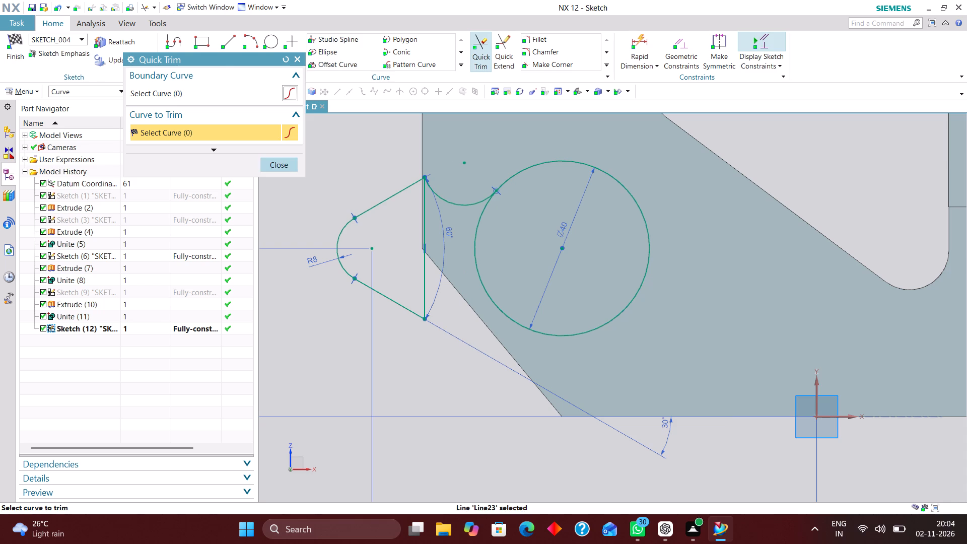
left_click(290, 167)
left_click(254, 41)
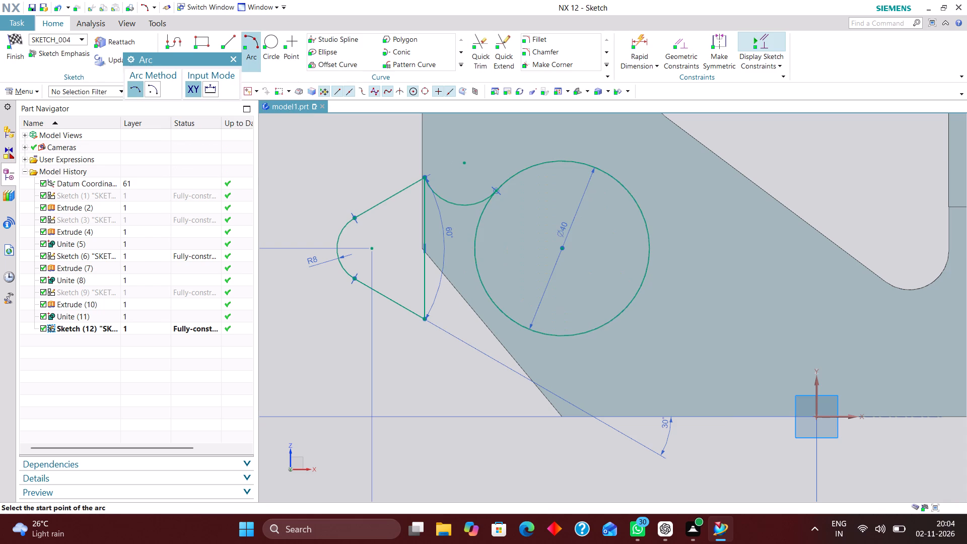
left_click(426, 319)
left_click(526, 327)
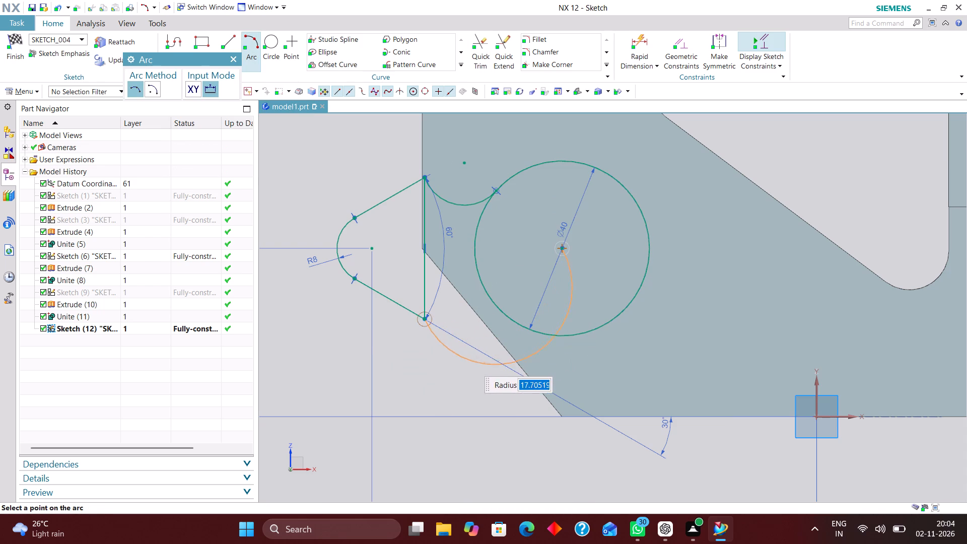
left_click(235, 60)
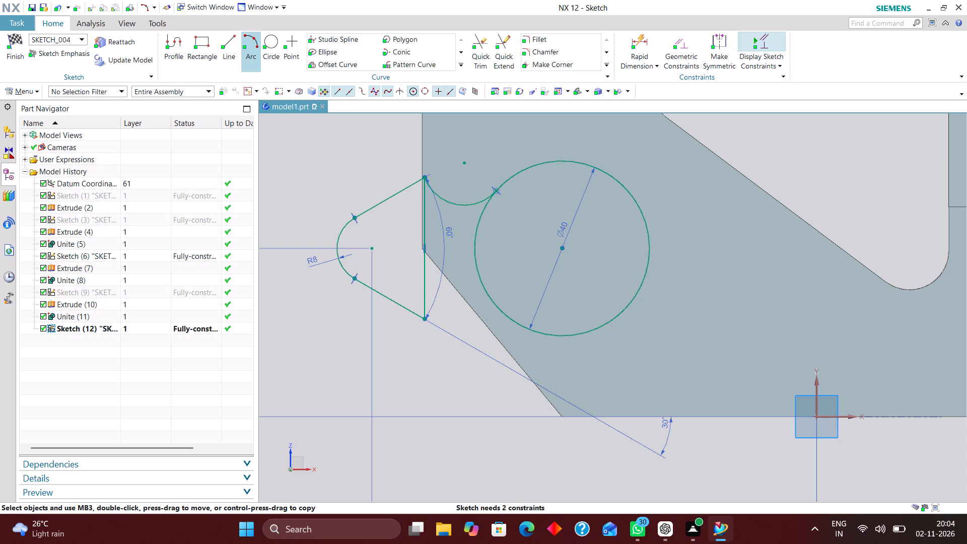
Draw an arc of about 10.4 mm radius from just below the V's lower corner to near the 40 mm circle's lower edge, bulging upward.
left_click(246, 38)
left_click(427, 338)
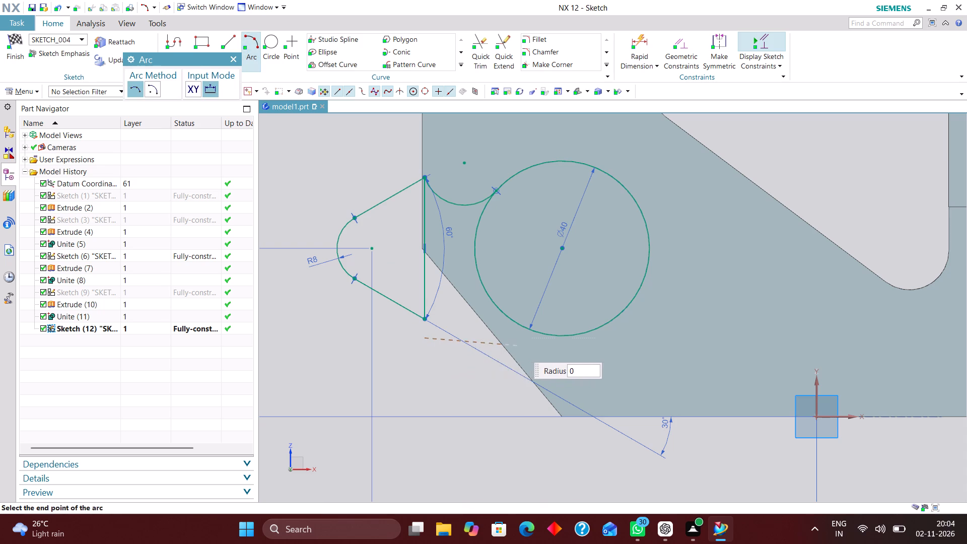
left_click(510, 335)
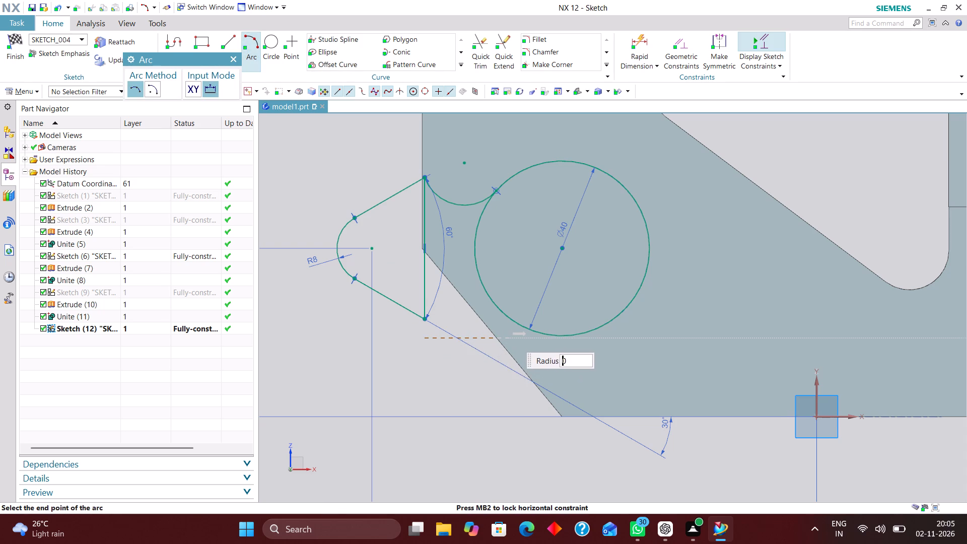
left_click(460, 309)
left_click(234, 59)
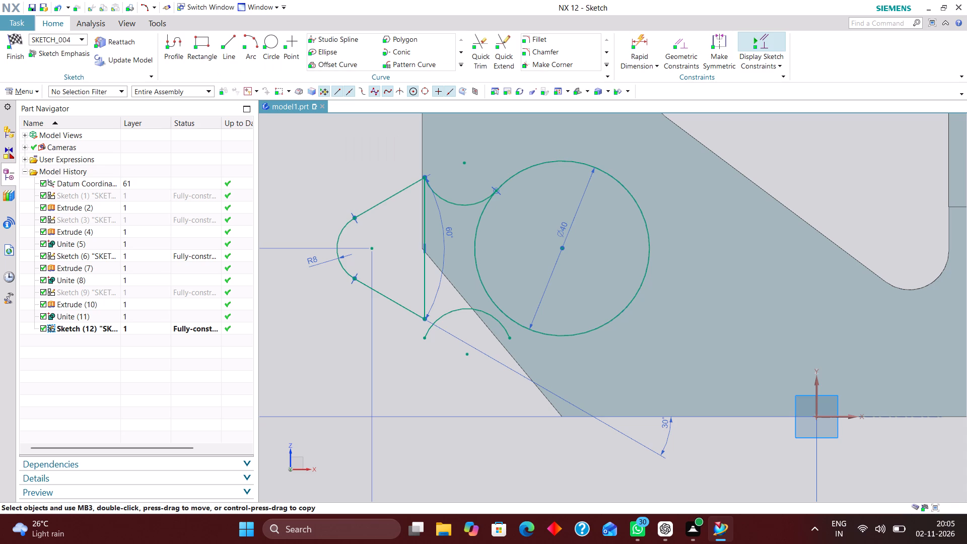
Constrain the new lower arc tangent to the 40 mm circle.
left_click(683, 44)
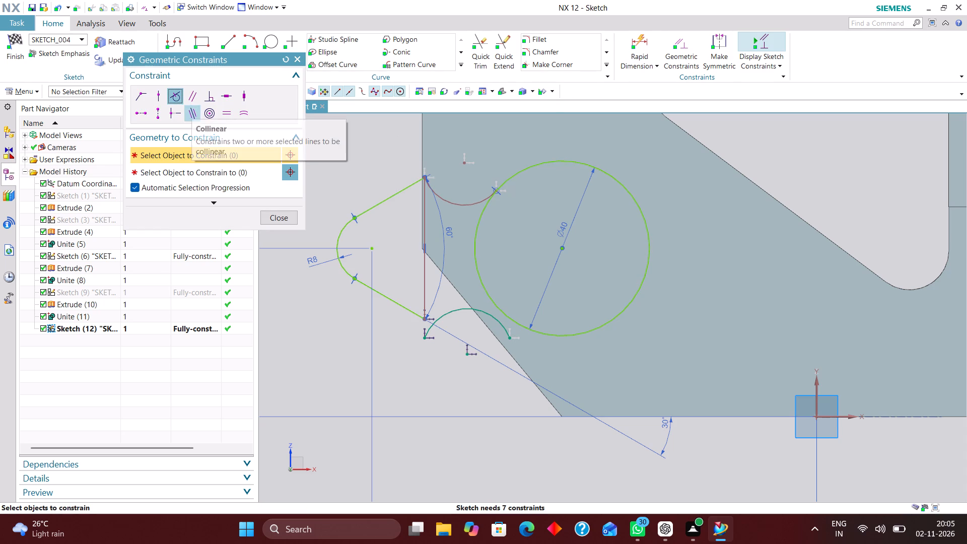
left_click(506, 315)
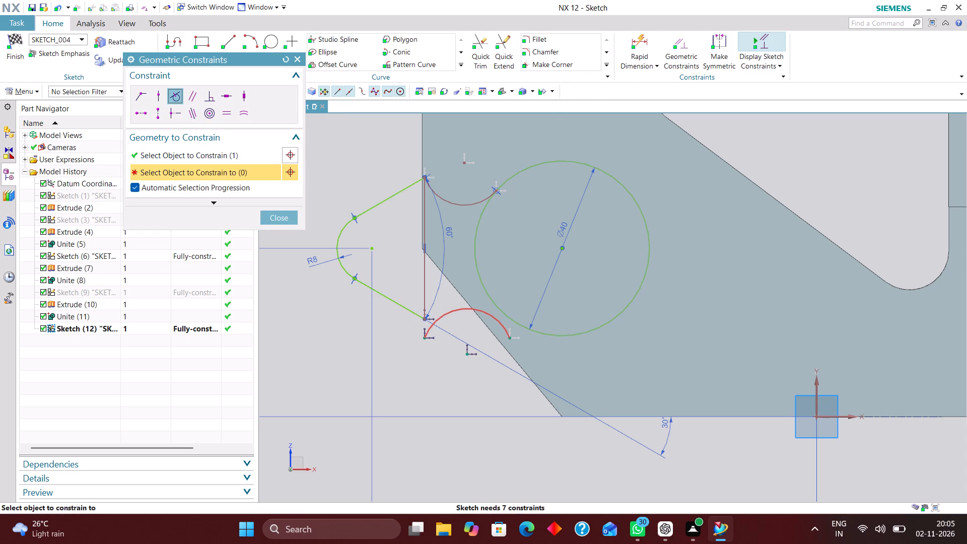
left_click(492, 315)
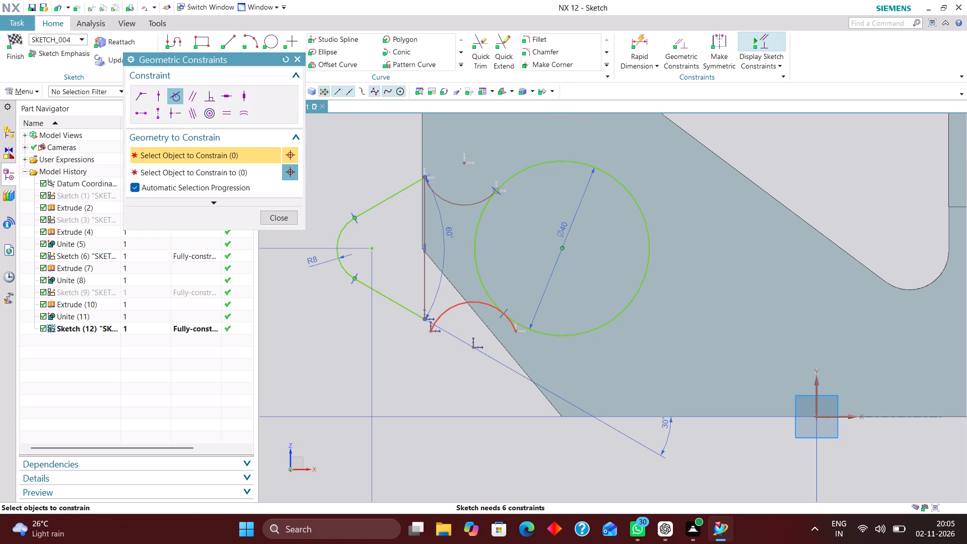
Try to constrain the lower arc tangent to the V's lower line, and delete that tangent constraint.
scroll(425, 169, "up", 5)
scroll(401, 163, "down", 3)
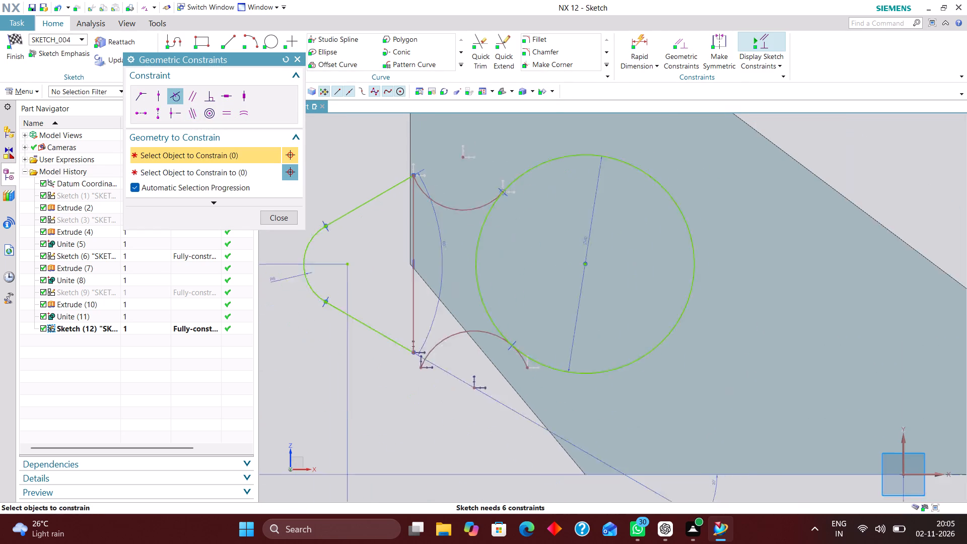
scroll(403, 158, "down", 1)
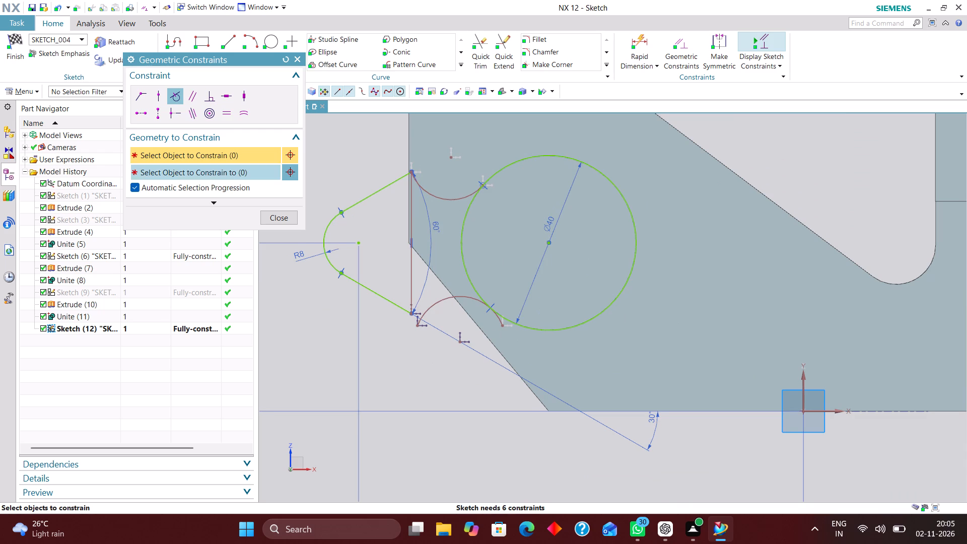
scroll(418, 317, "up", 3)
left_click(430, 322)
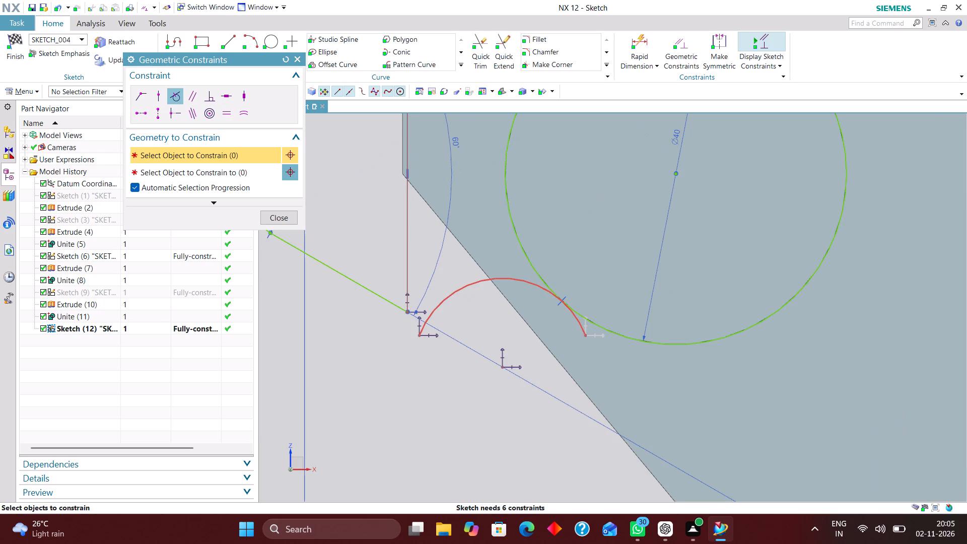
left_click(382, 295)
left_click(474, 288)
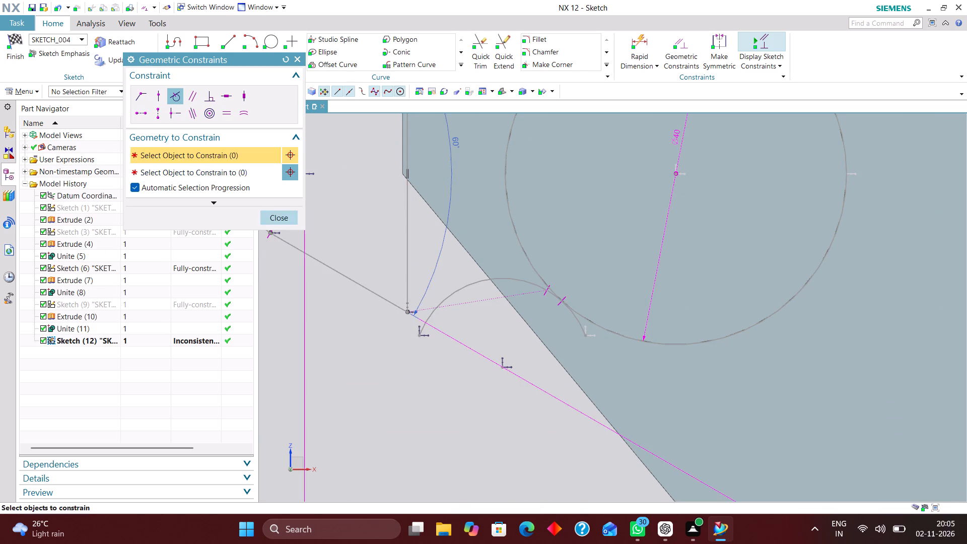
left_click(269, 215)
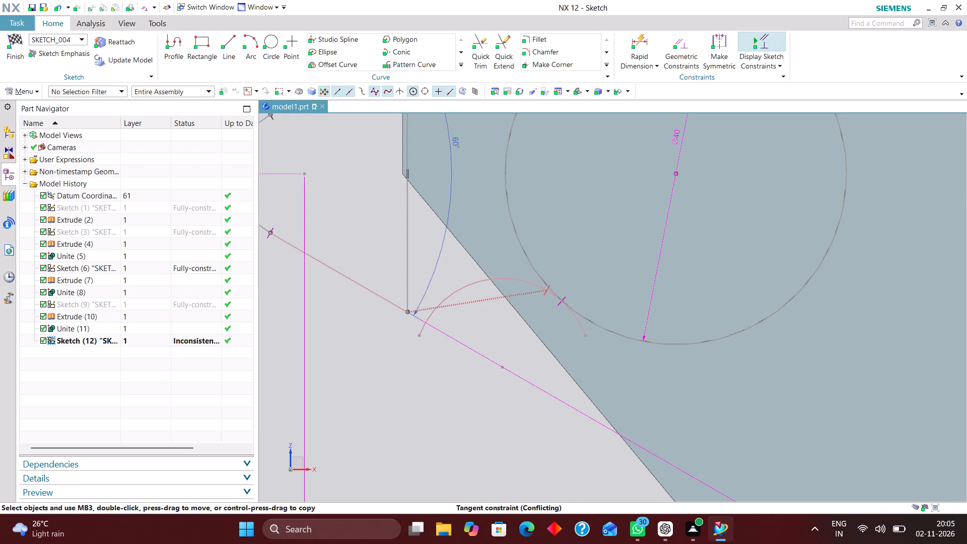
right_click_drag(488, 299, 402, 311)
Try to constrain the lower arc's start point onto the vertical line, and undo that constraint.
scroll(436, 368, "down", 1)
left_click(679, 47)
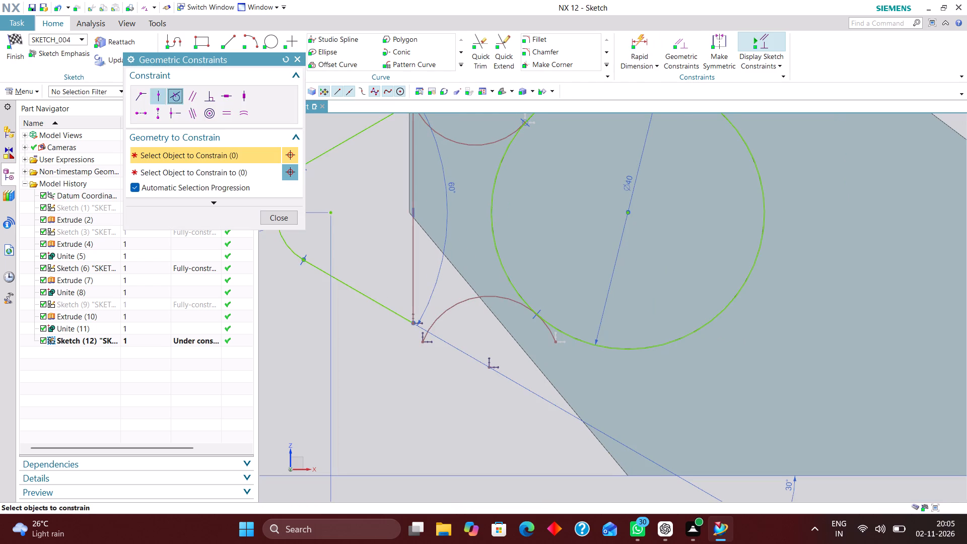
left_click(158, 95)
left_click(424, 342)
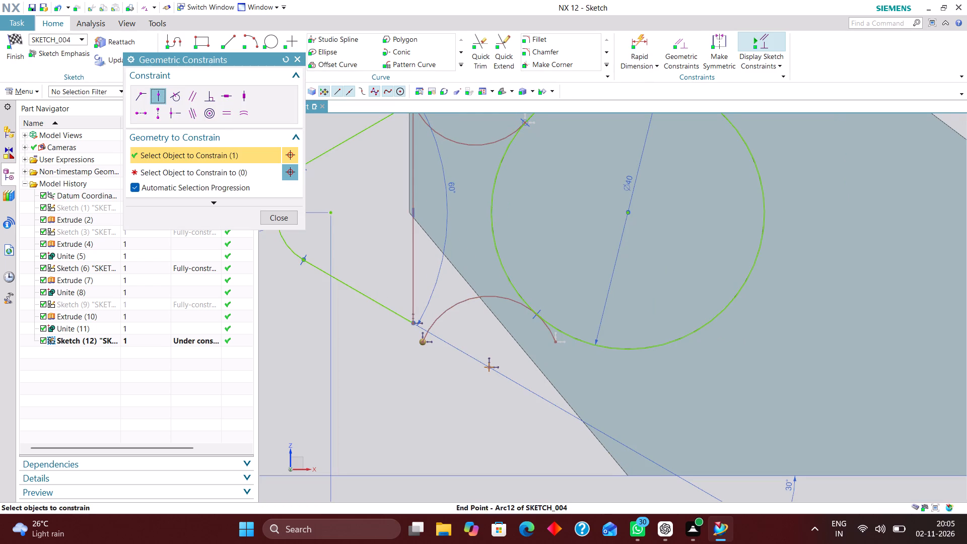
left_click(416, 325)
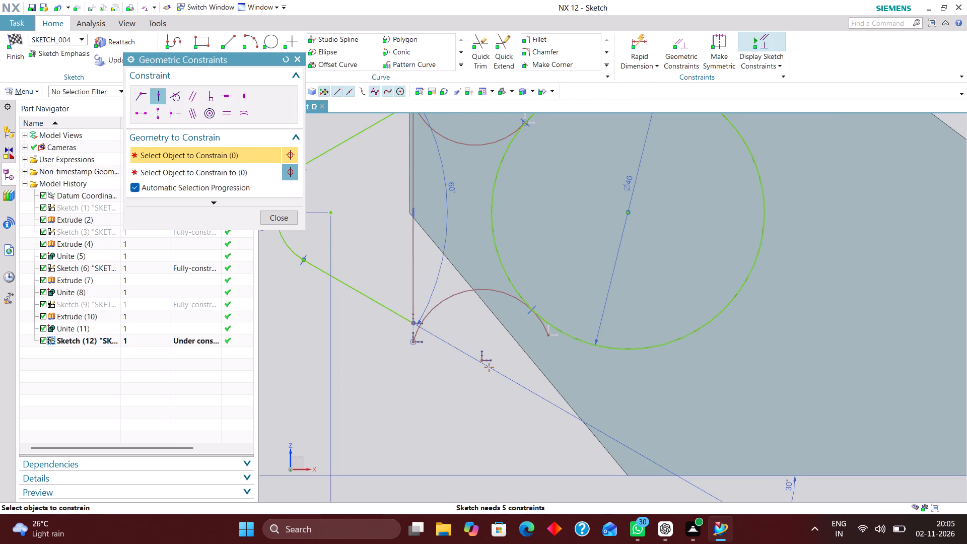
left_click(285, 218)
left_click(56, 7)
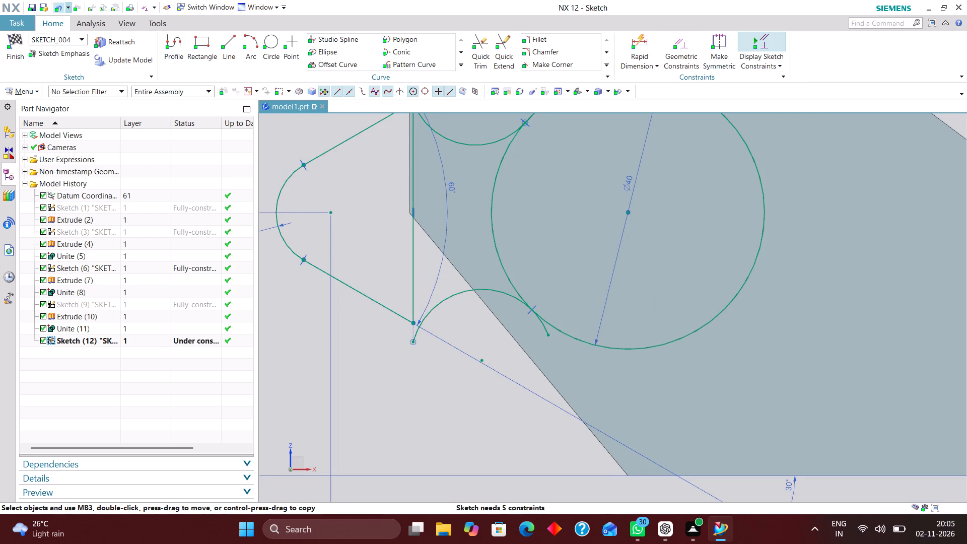
Pull the lower arc's start point onto the corner where the V's lower line meets the vertical line.
scroll(422, 335, "up", 2)
left_click_drag(423, 348, 407, 313)
Trim the lower arc's overhang beyond its tangent point on the 40 mm circle.
scroll(419, 349, "down", 2)
scroll(487, 351, "down", 2)
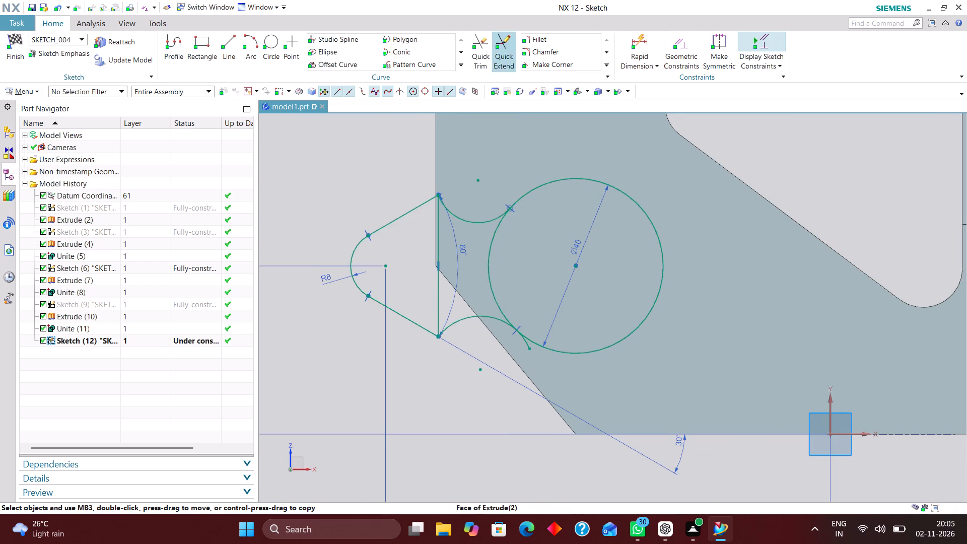
left_click(479, 50)
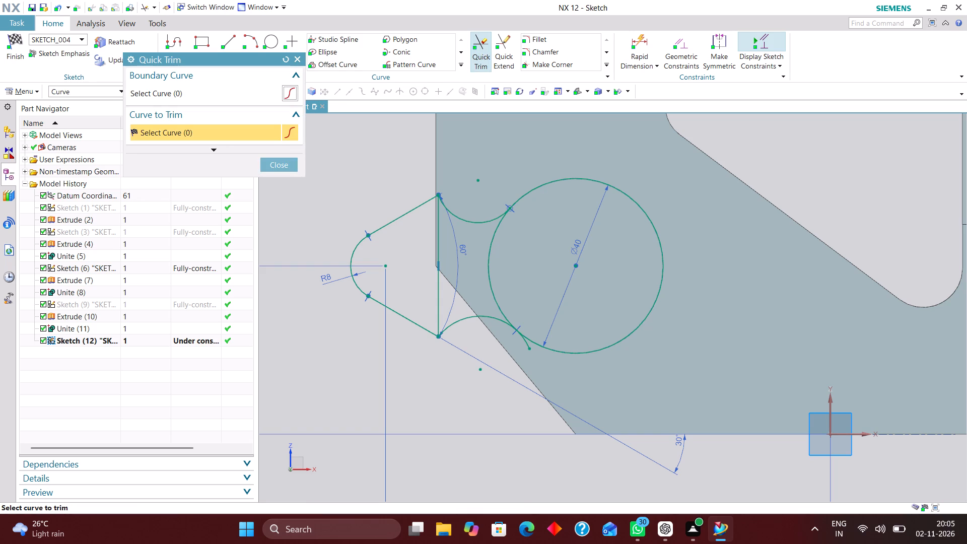
left_click(529, 352)
left_click(283, 160)
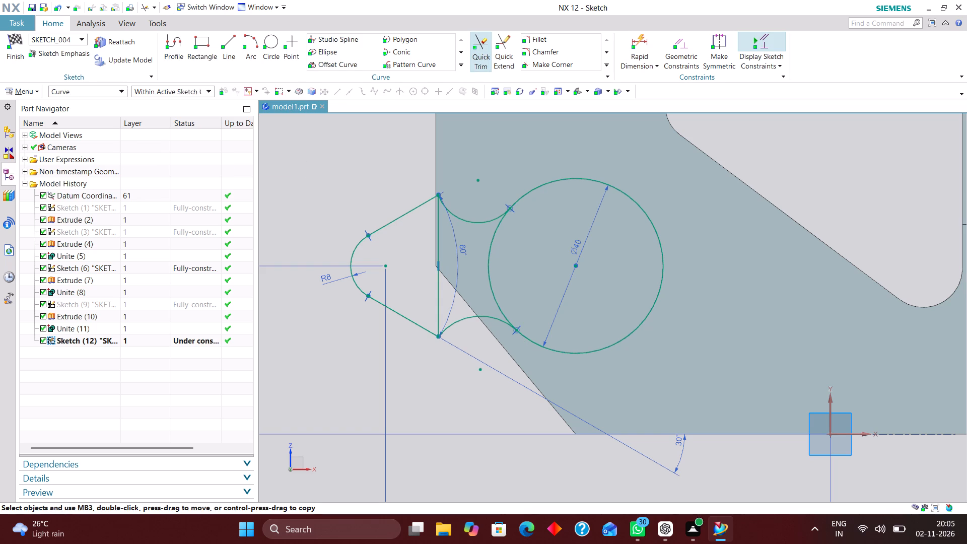
Set the horizontal distance from the R8 arc's centre to the sketch's vertical axis to 102.5 mm.
scroll(413, 223, "down", 3)
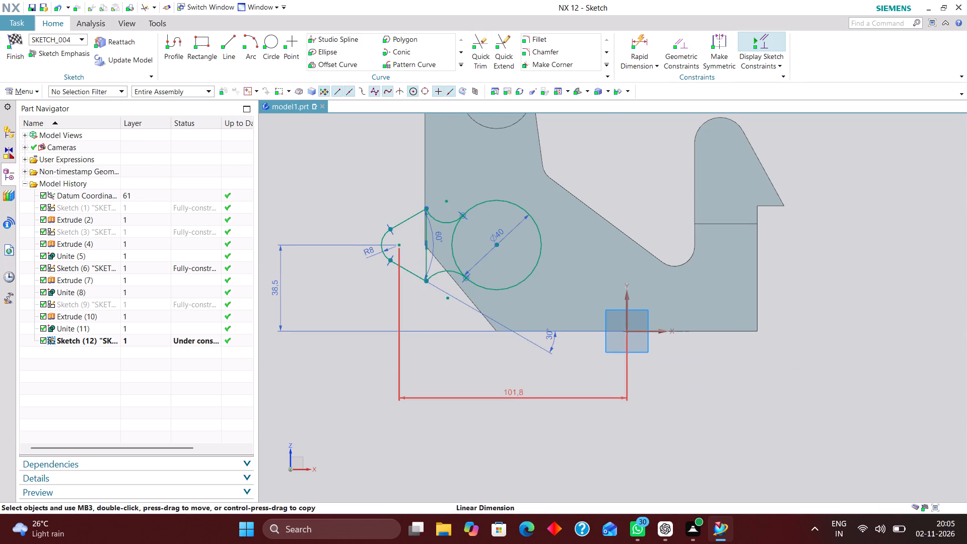
scroll(447, 255, "up", 4)
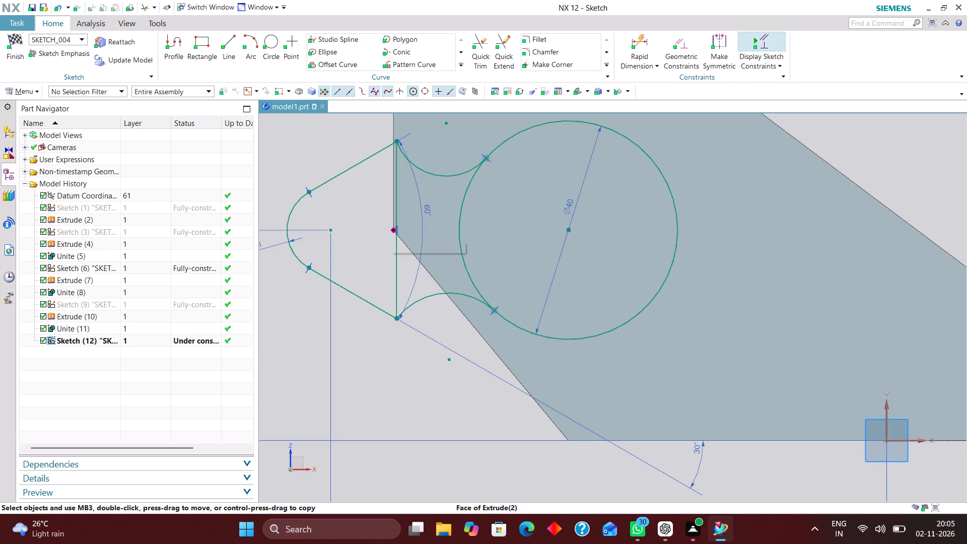
scroll(389, 228, "down", 3)
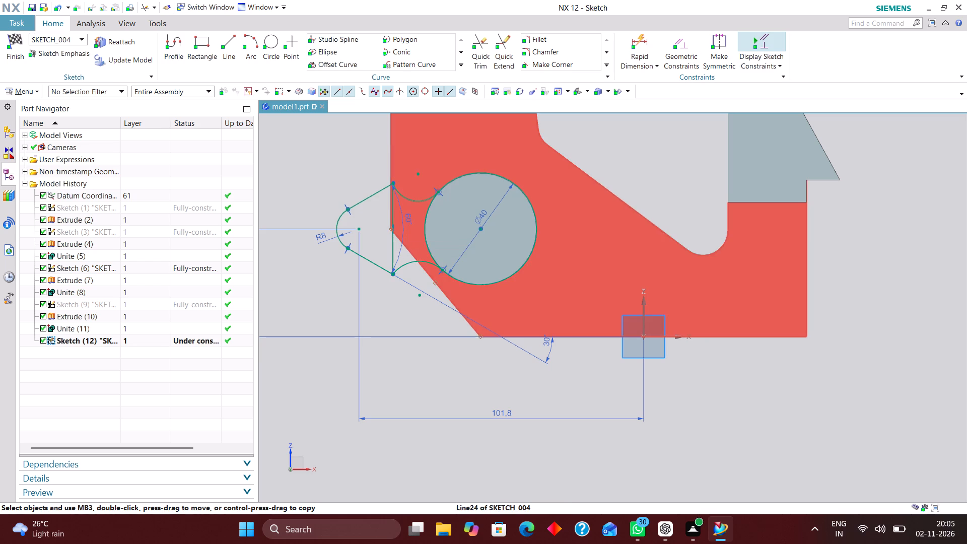
double_click(506, 412)
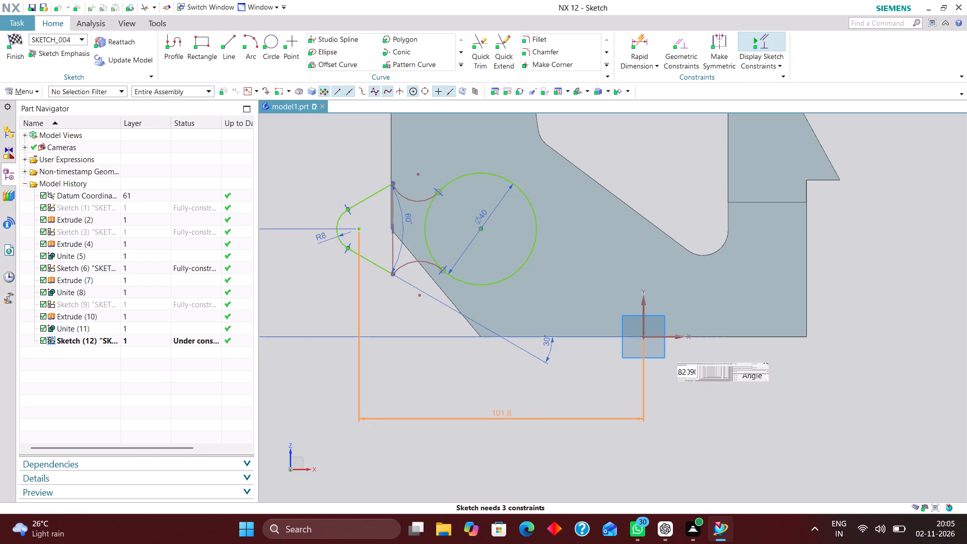
type("102")
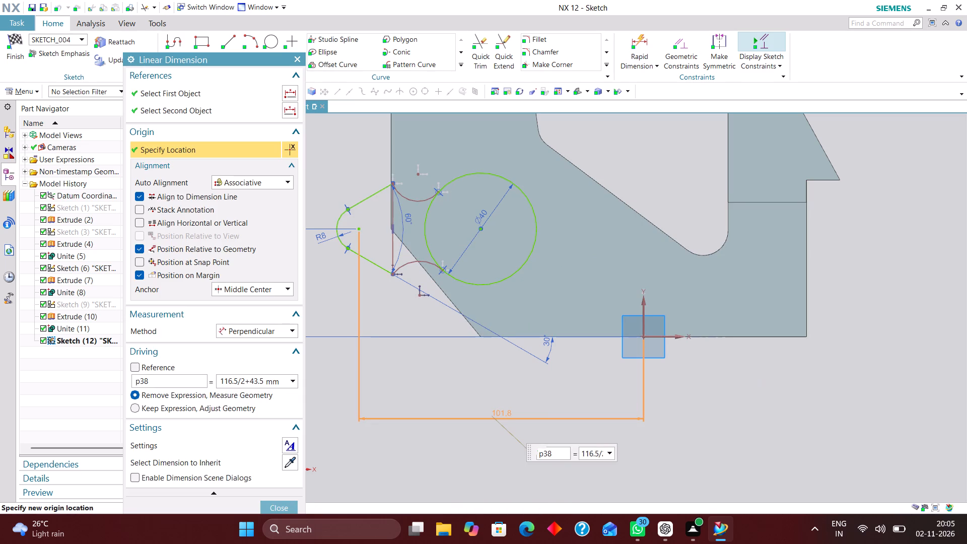
left_click_drag(600, 452, 574, 455)
left_click_drag(574, 455, 573, 455)
key("BackSpace")
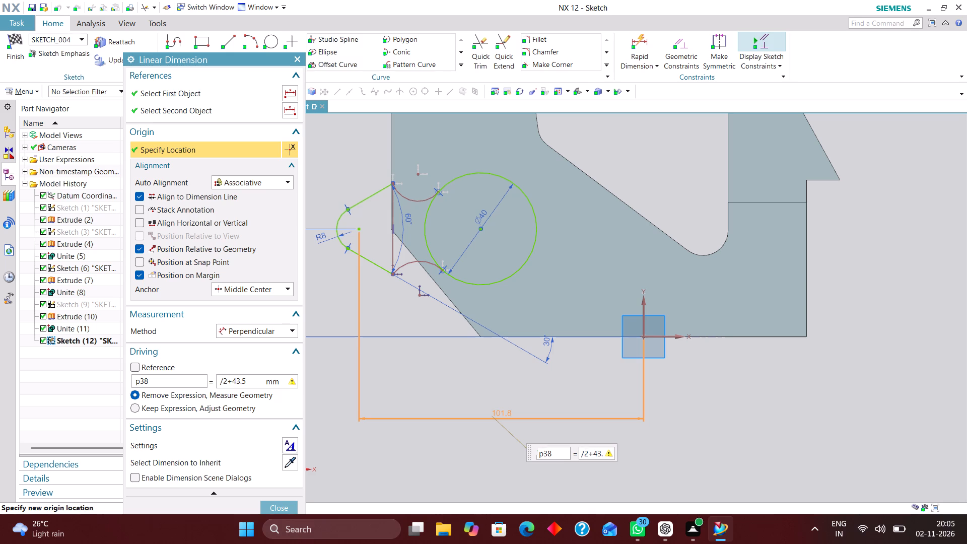
double_click(601, 453)
left_click_drag(598, 451, 567, 453)
type("102")
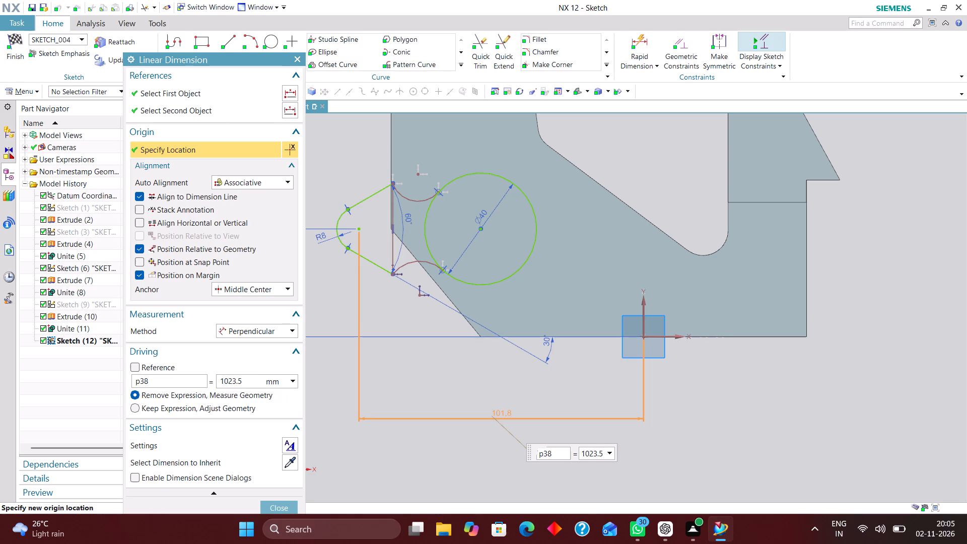
left_click_drag(604, 452, 579, 449)
left_click(605, 457)
double_click(600, 453)
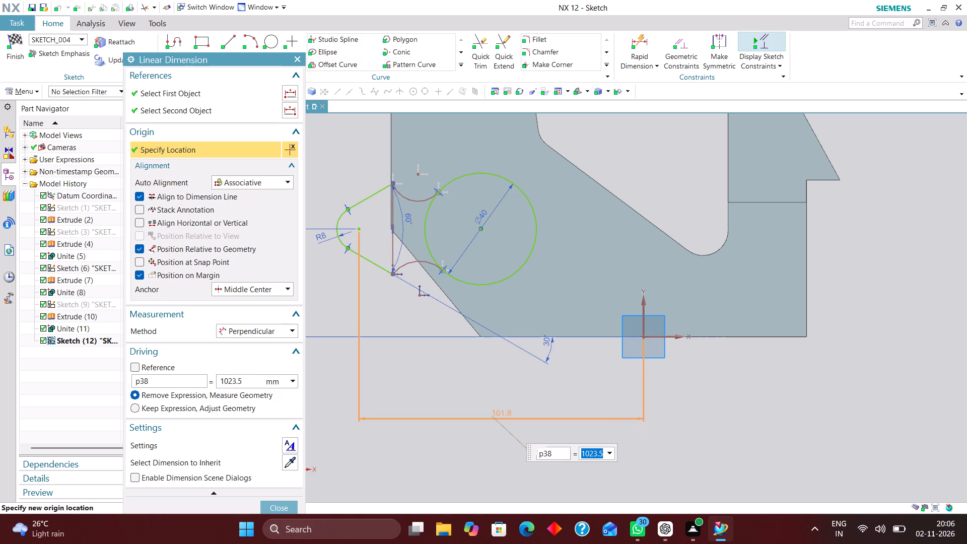
type("102")
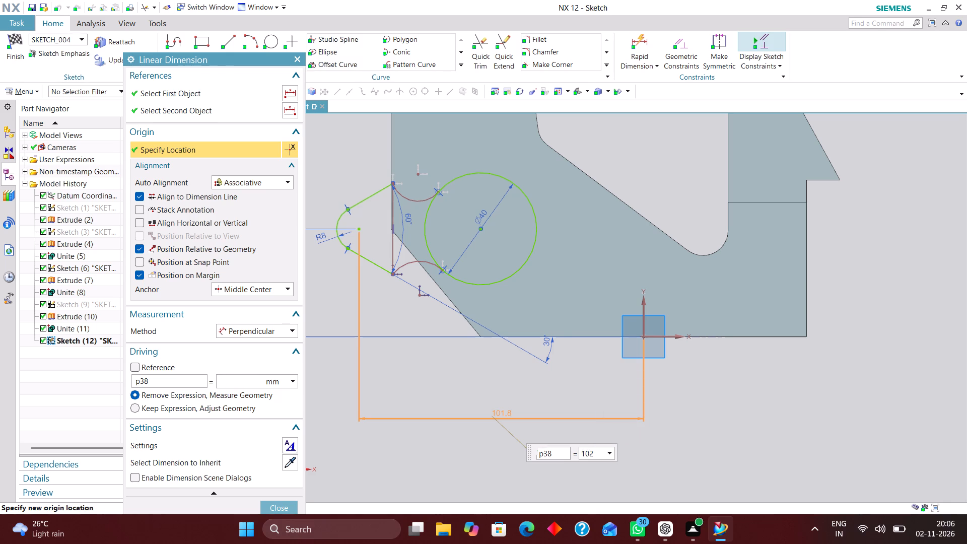
key("Return")
type("102.5")
key("Return")
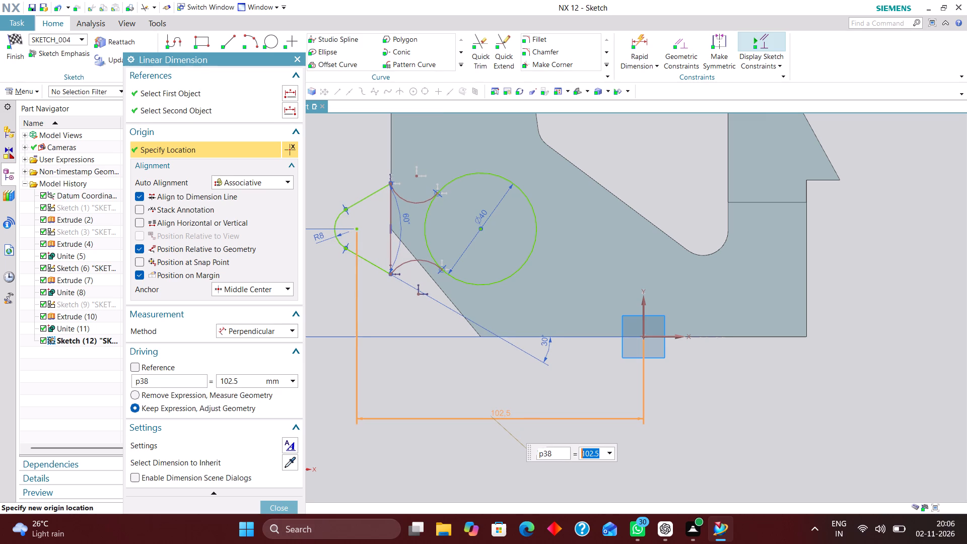
left_click(288, 504)
Trim away the V's vertical closing line and the 40 mm circle's portion between the two connecting arcs.
scroll(391, 200, "up", 6)
scroll(393, 280, "up", 2)
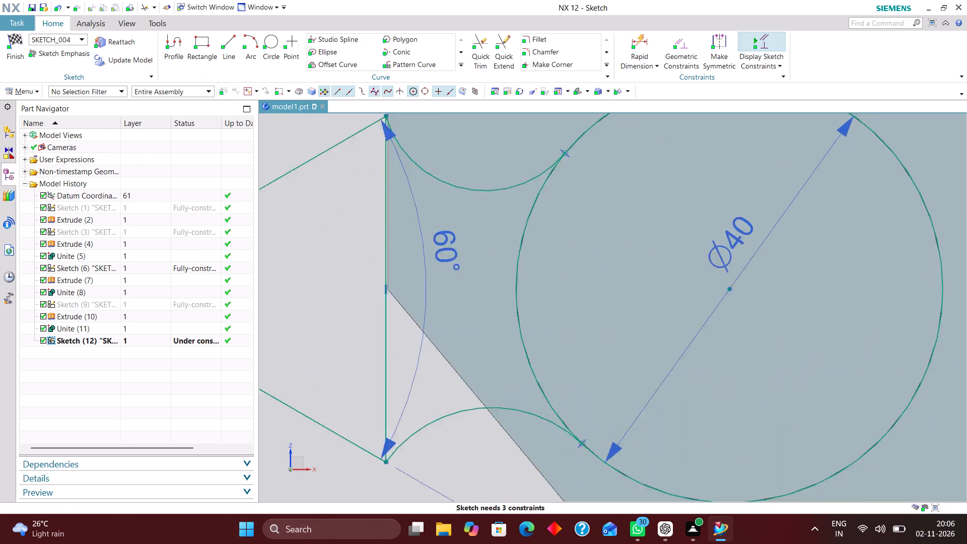
scroll(393, 281, "up", 2)
scroll(375, 217, "down", 10)
scroll(375, 228, "up", 1)
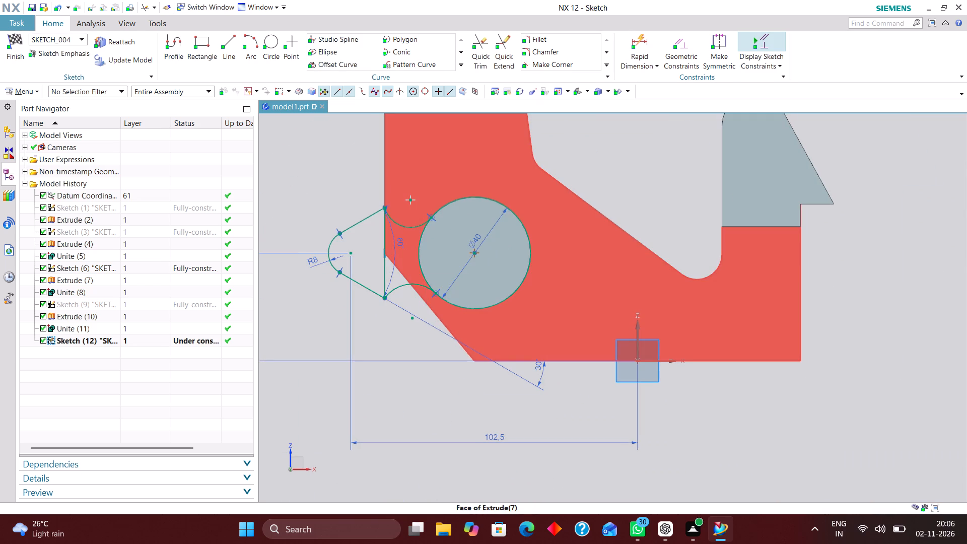
left_click(482, 37)
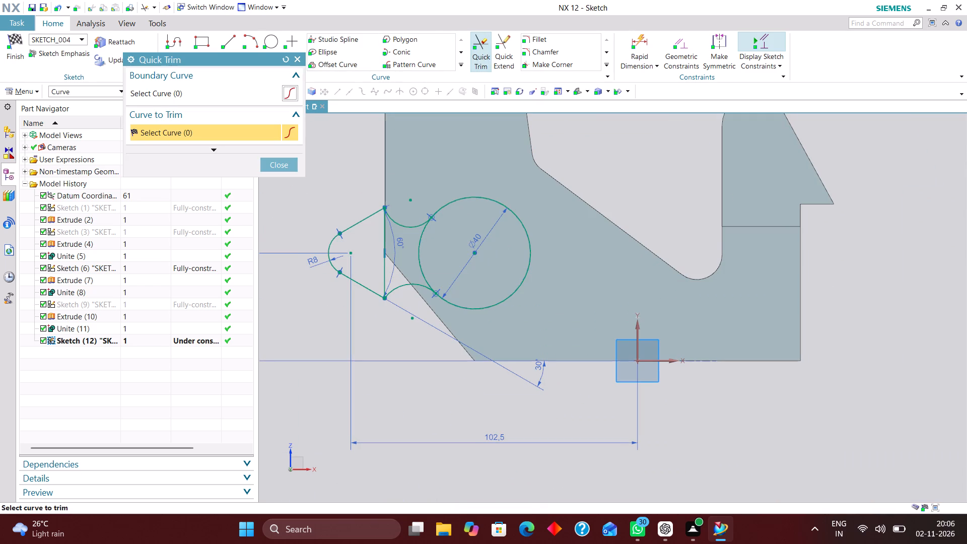
left_click(382, 273)
left_click(421, 269)
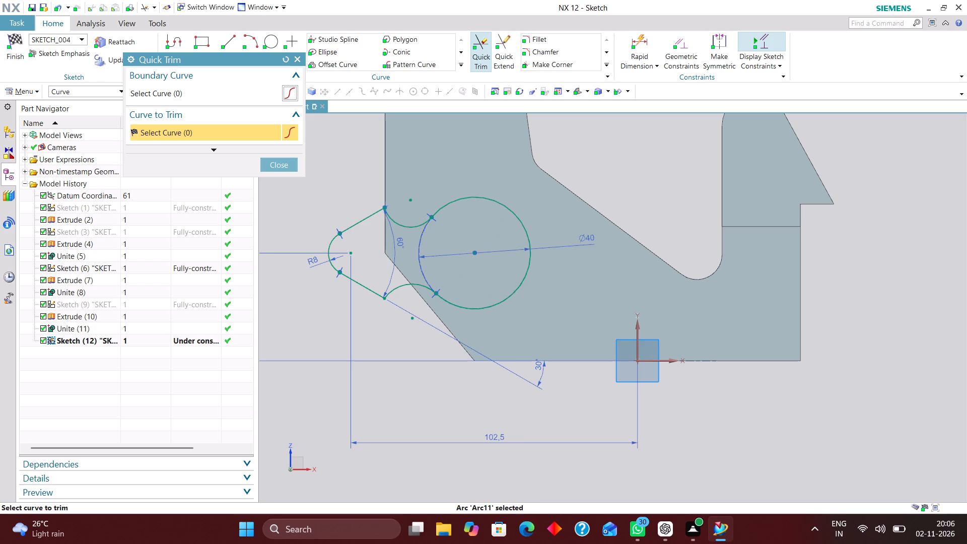
left_click(287, 157)
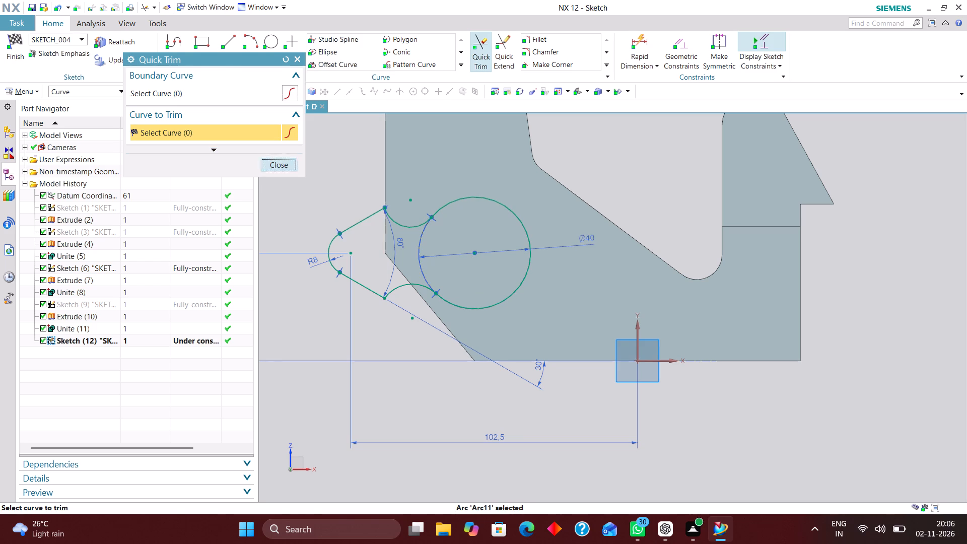
left_click(279, 162)
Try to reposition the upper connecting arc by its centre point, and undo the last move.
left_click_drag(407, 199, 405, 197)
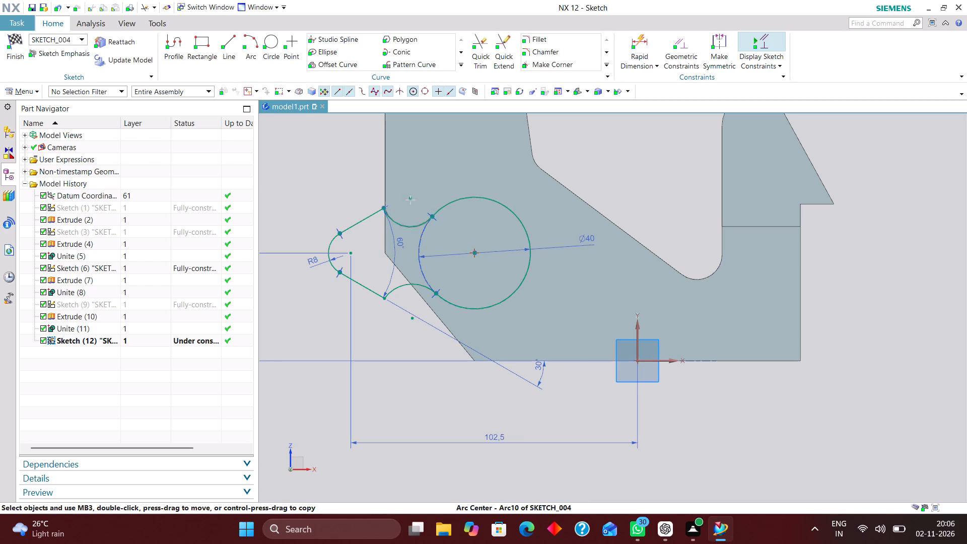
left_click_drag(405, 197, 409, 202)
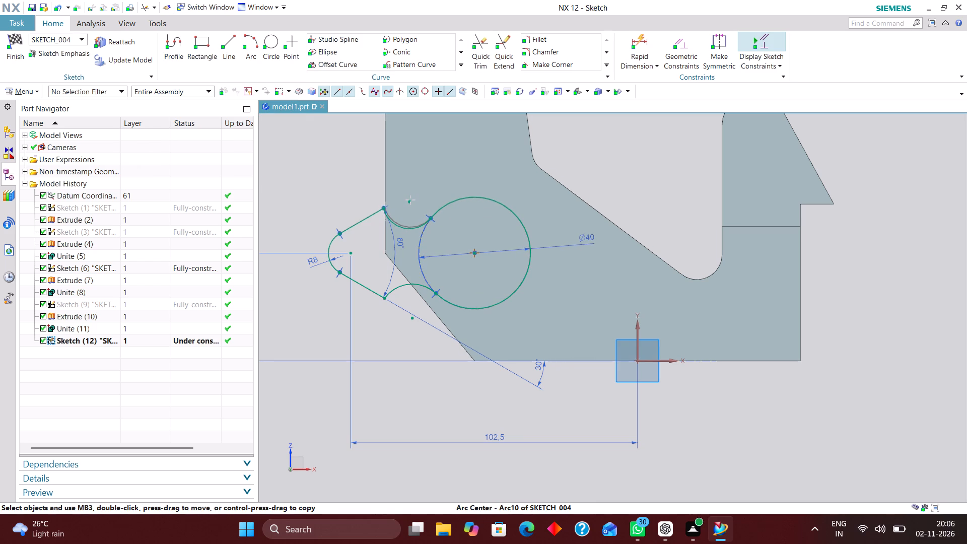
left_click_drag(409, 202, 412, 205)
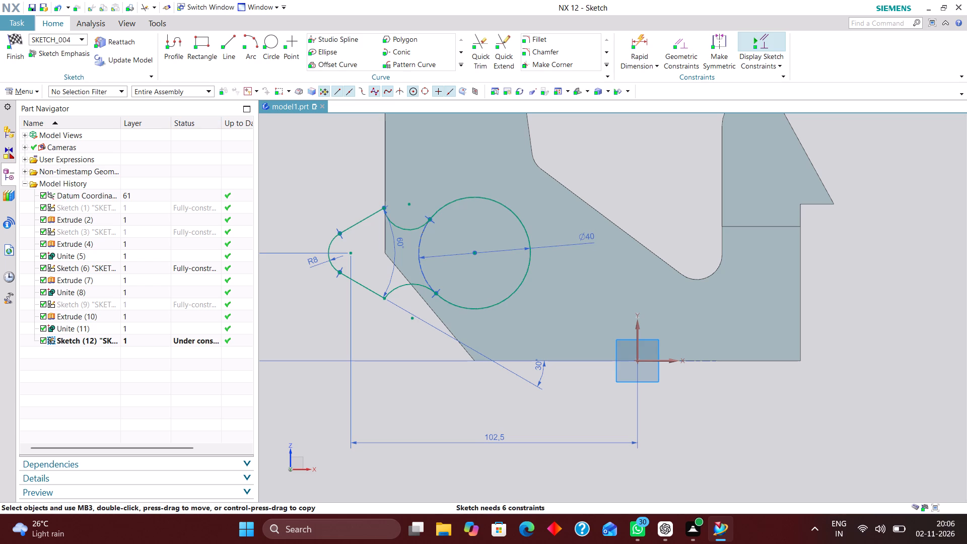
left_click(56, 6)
Finish the sketch of the V-and-boss profile and return to the 3D model.
scroll(453, 251, "down", 4)
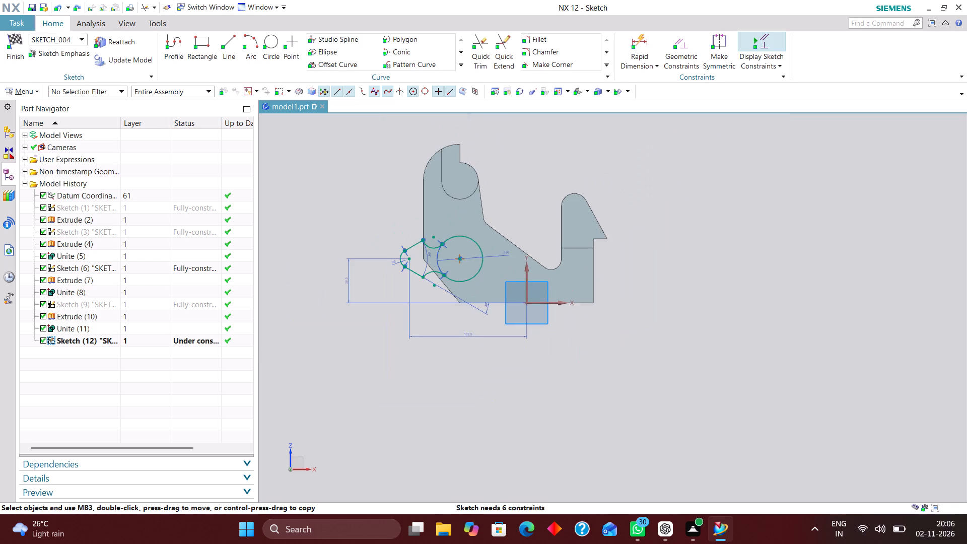
left_click(9, 35)
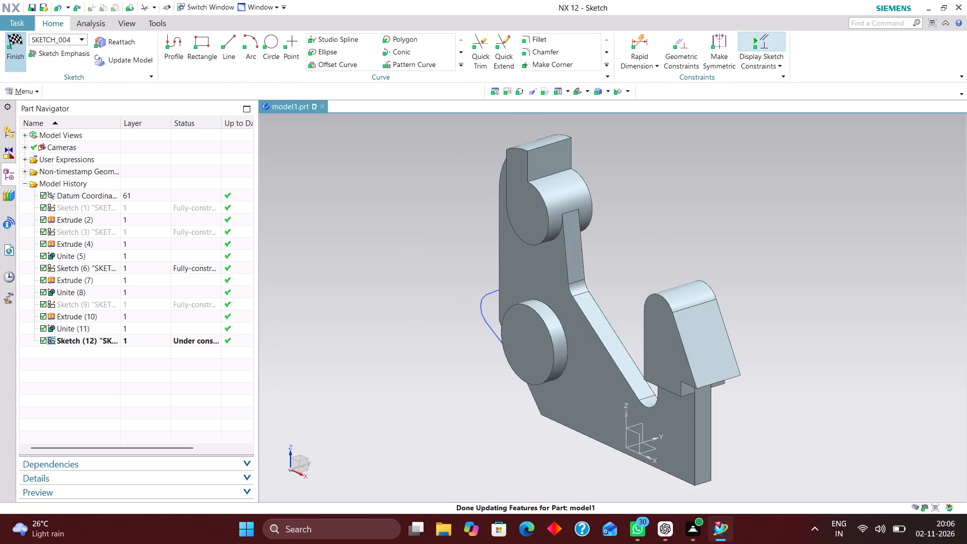
Extrude the V-and-boss profile symmetrically by 13.5 mm with no Boolean operation.
left_click(140, 42)
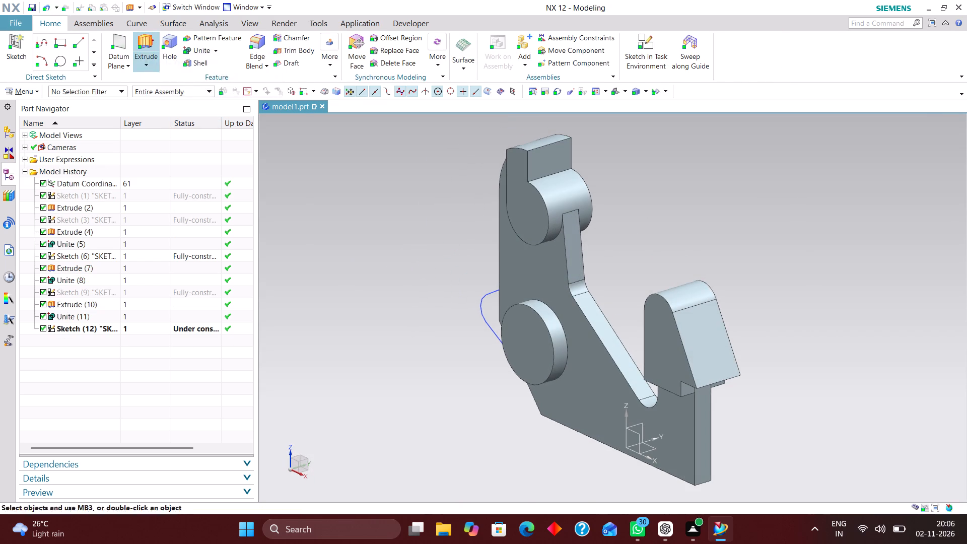
left_click(480, 300)
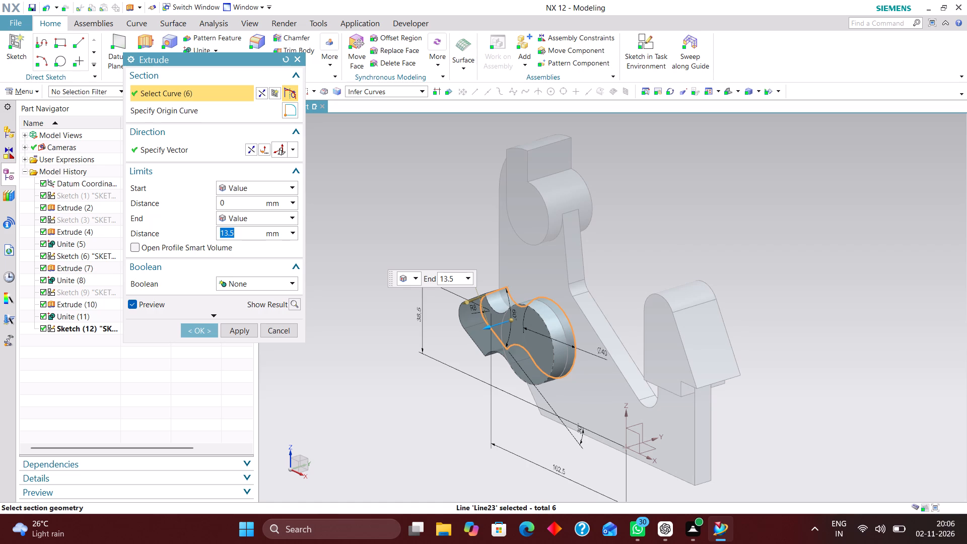
left_click(253, 188)
left_click(258, 210)
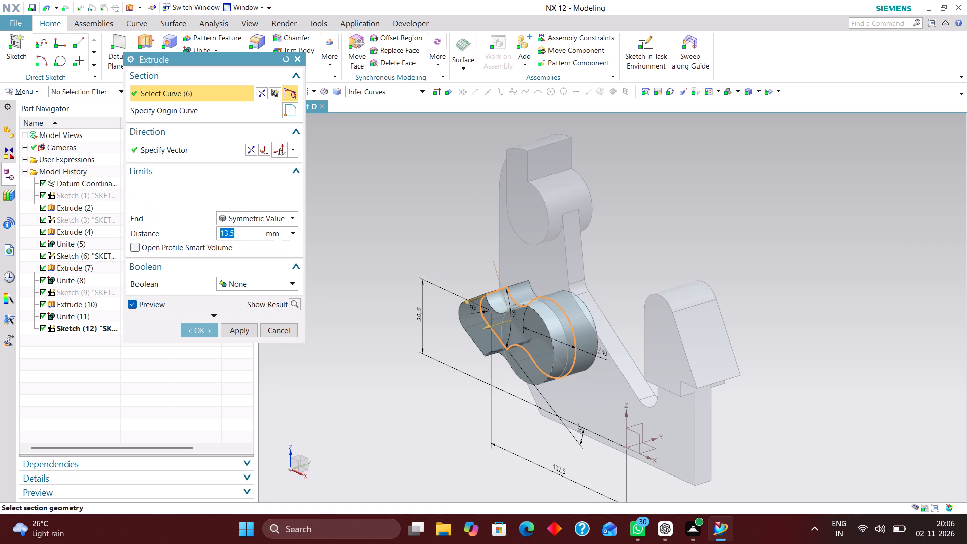
left_click(192, 301)
Unite the new V-and-boss extrusion with the main support body as the target.
middle_click_drag(638, 284, 690, 265)
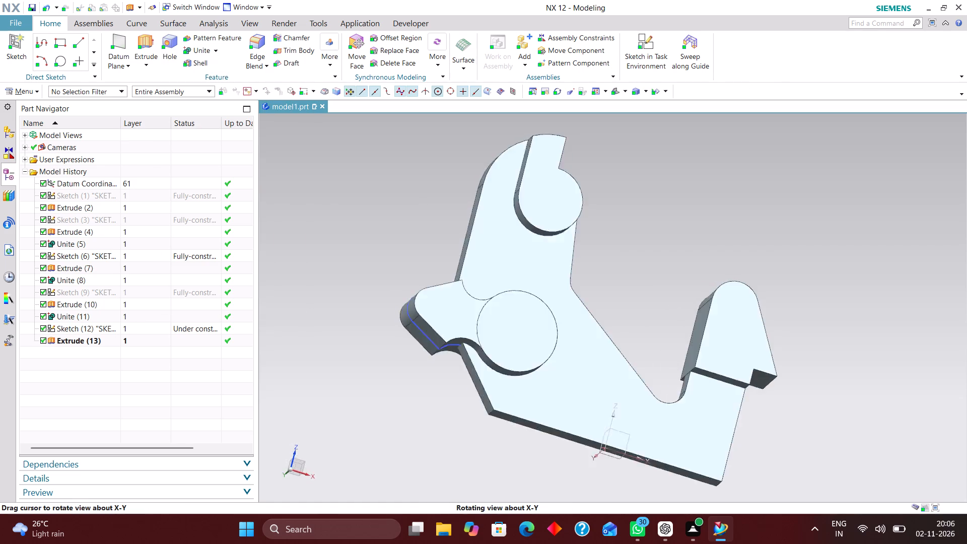
middle_click_drag(690, 265, 684, 274)
scroll(665, 283, "up", 1)
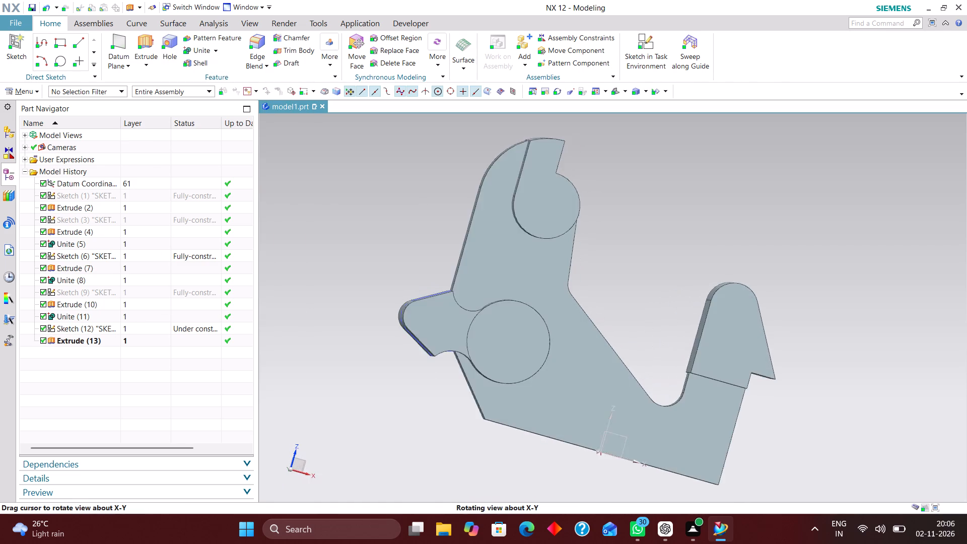
middle_click_drag(684, 274, 678, 275)
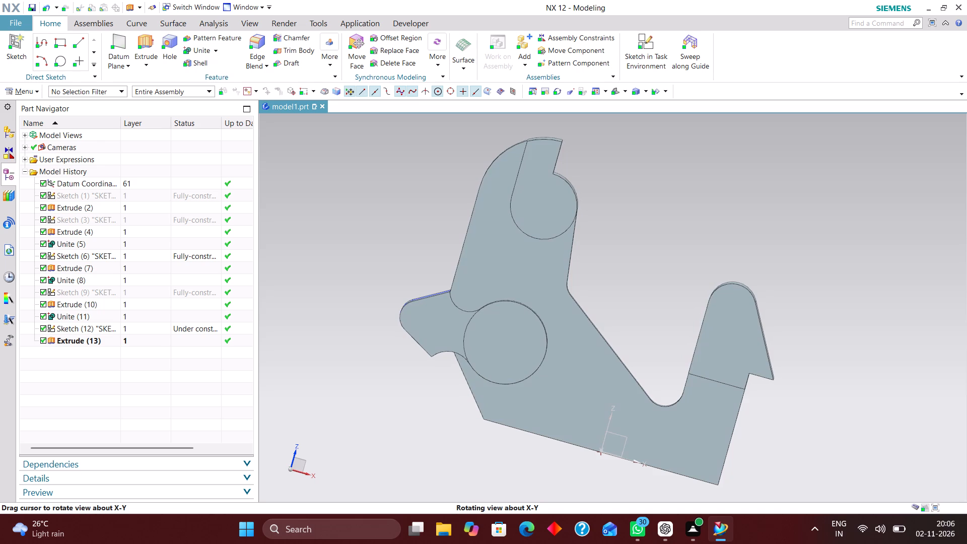
middle_click_drag(678, 275, 678, 276)
middle_click_drag(678, 277, 661, 290)
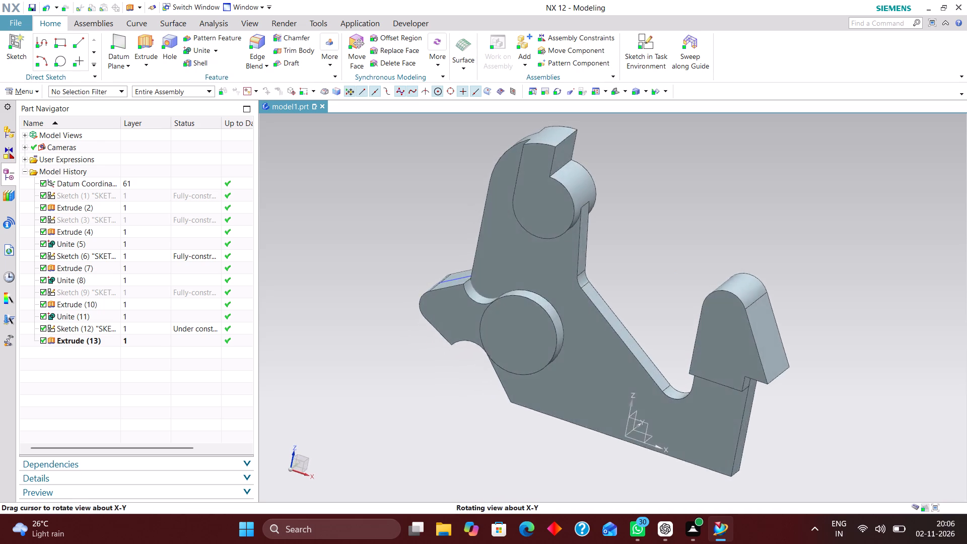
middle_click_drag(661, 290, 655, 281)
left_click(196, 52)
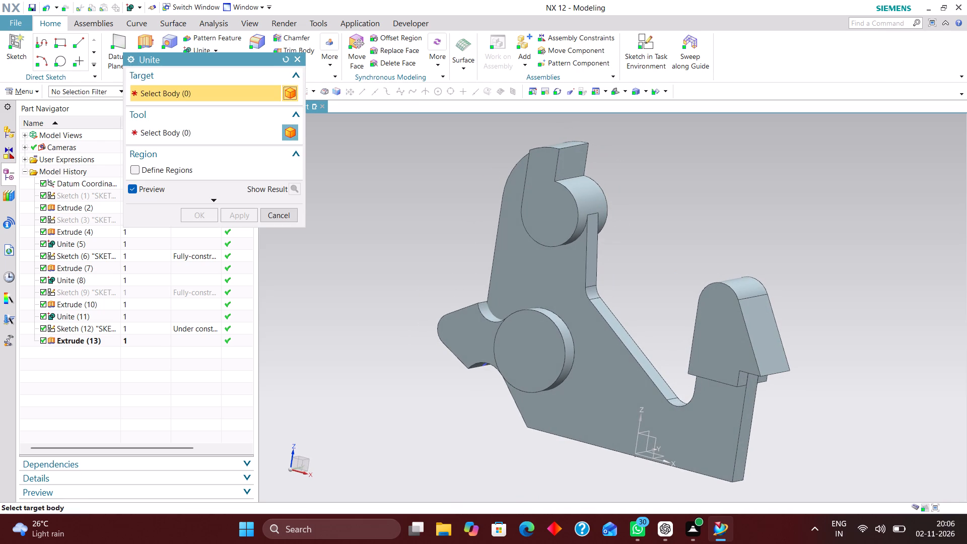
left_click(542, 267)
left_click(463, 326)
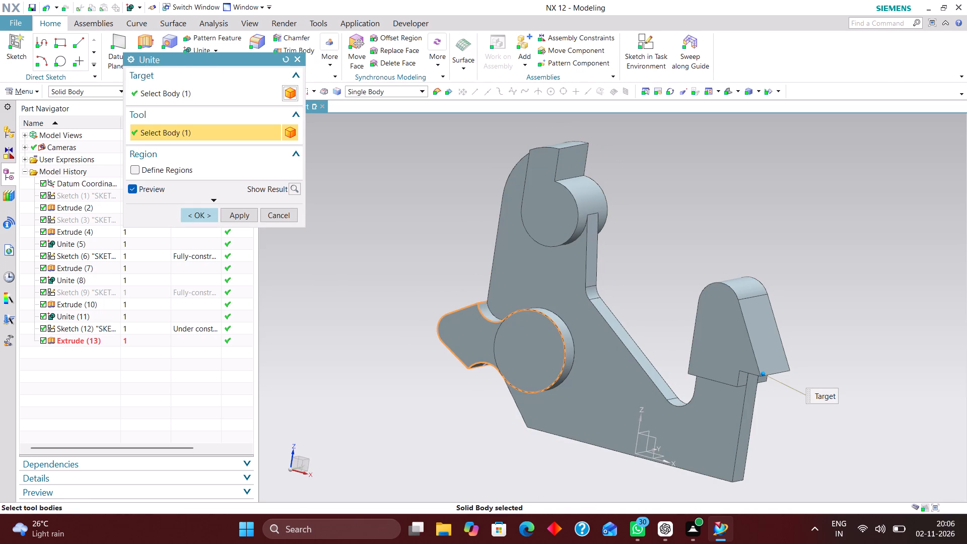
left_click(200, 212)
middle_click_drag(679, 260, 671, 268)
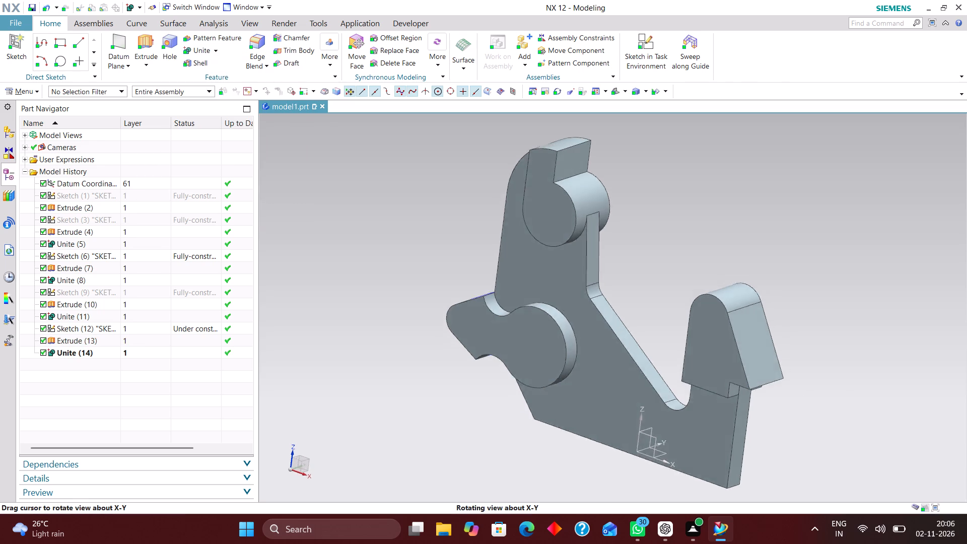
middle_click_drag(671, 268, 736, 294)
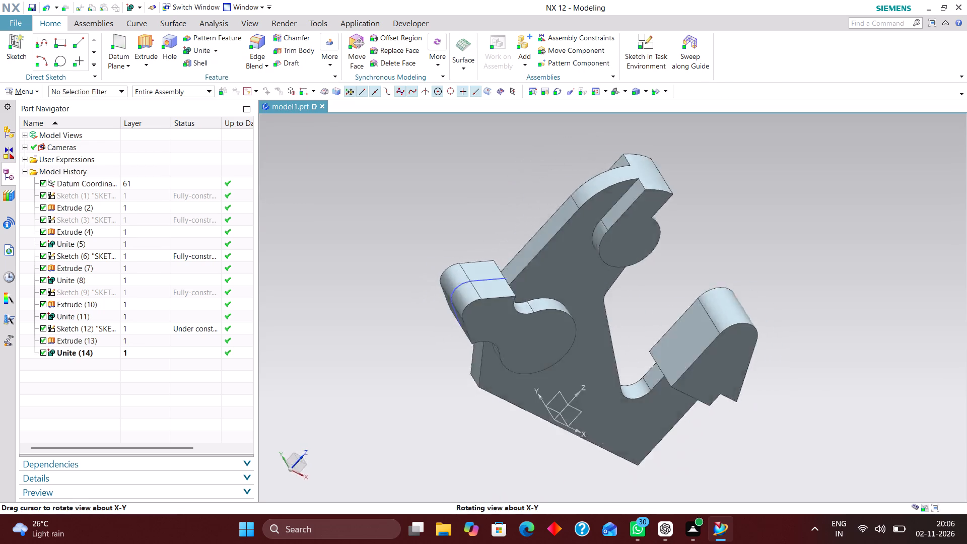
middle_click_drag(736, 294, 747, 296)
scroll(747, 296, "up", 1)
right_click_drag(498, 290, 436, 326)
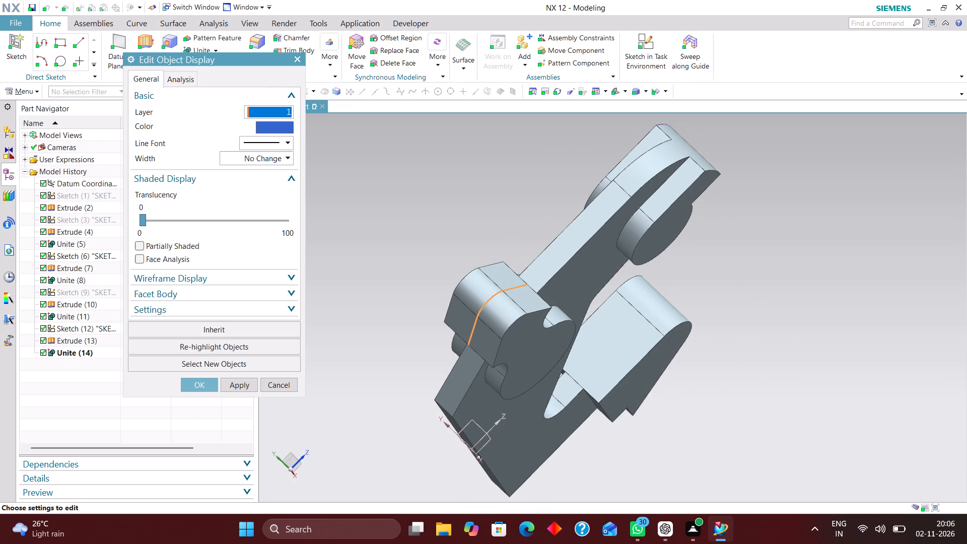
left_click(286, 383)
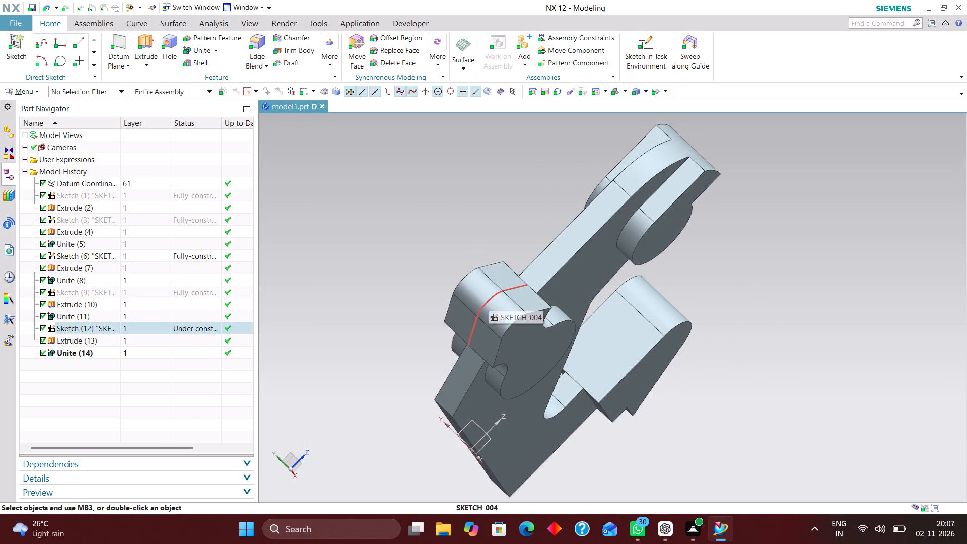
Hide the sketch of the V-and-boss profile.
right_click_drag(489, 298, 460, 348)
left_click(277, 387)
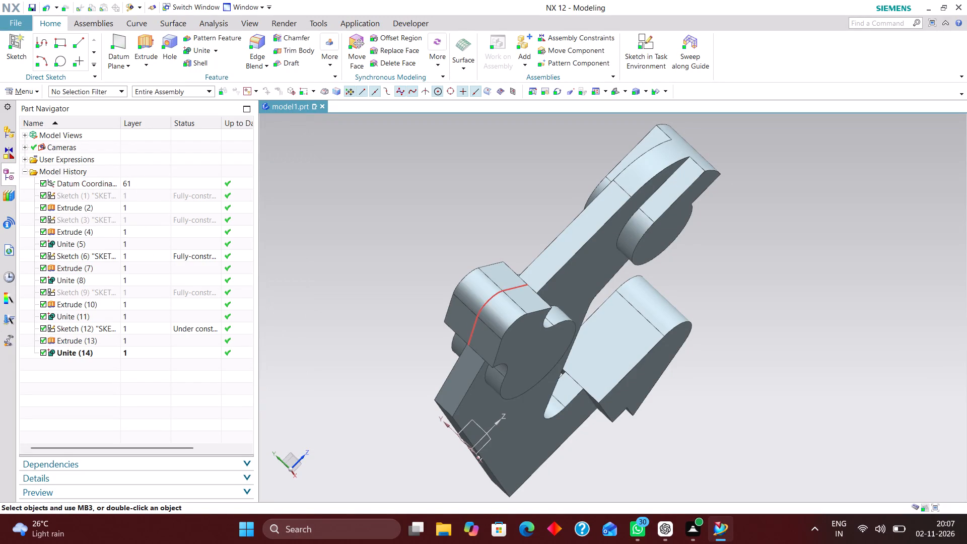
right_click_drag(482, 308, 475, 356)
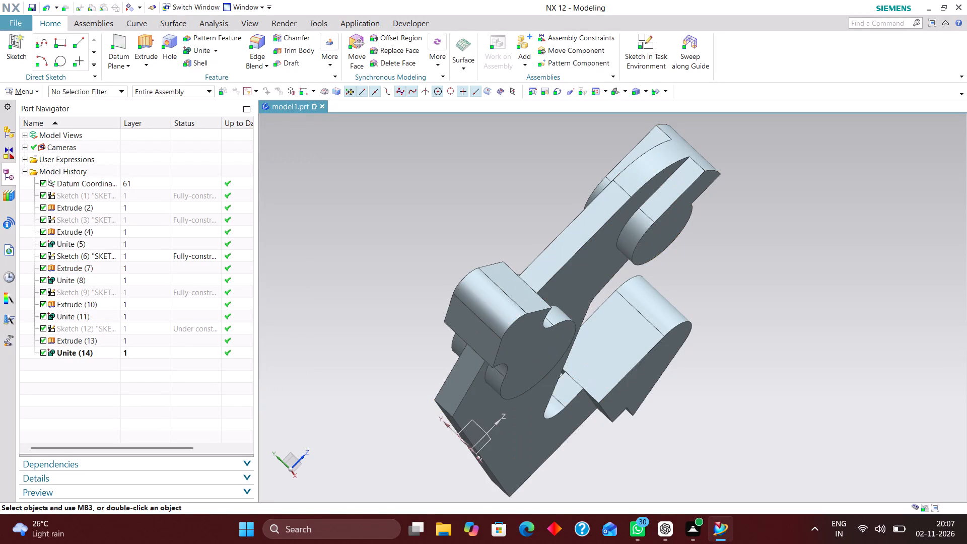
Cut a simple general hole of 20 mm diameter through the body, centred on the lower round boss.
left_click(613, 92)
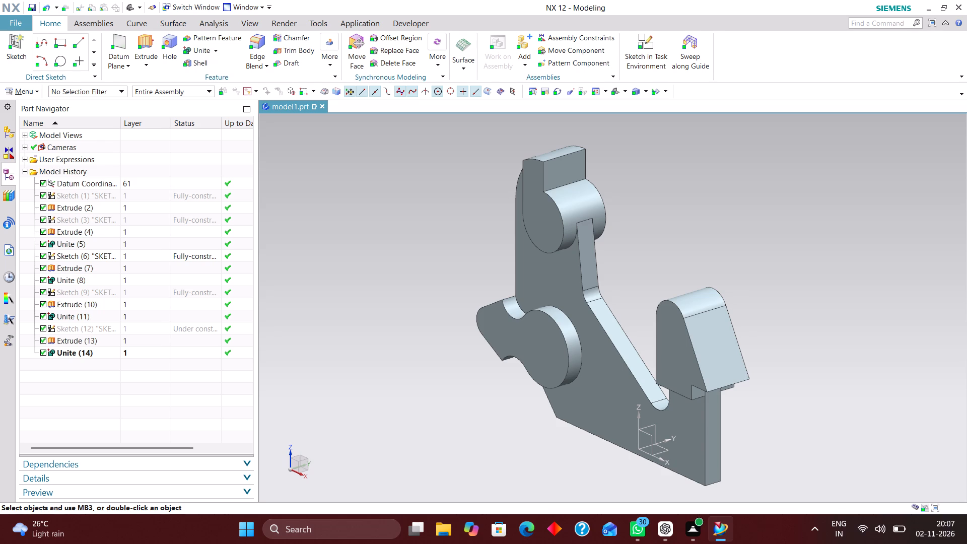
scroll(519, 314, "up", 5)
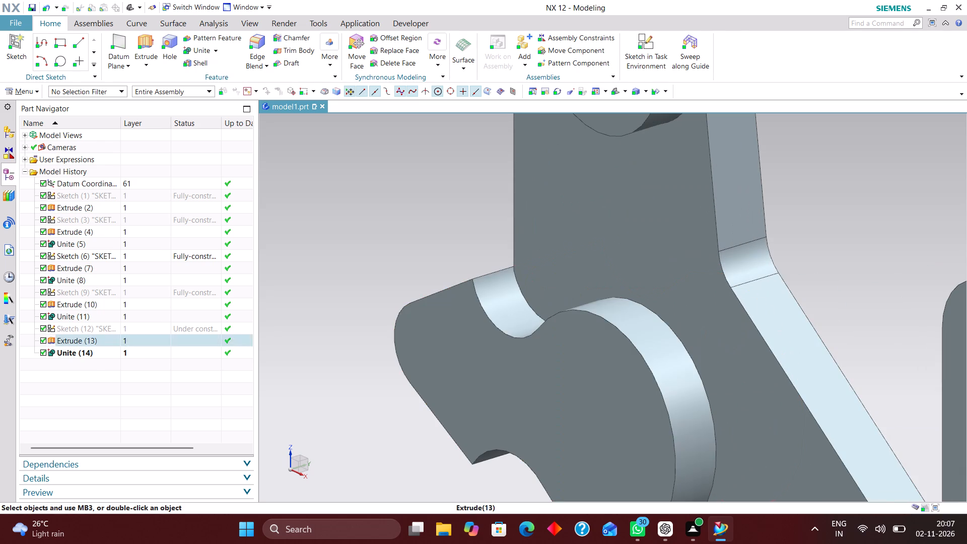
scroll(474, 268, "down", 3)
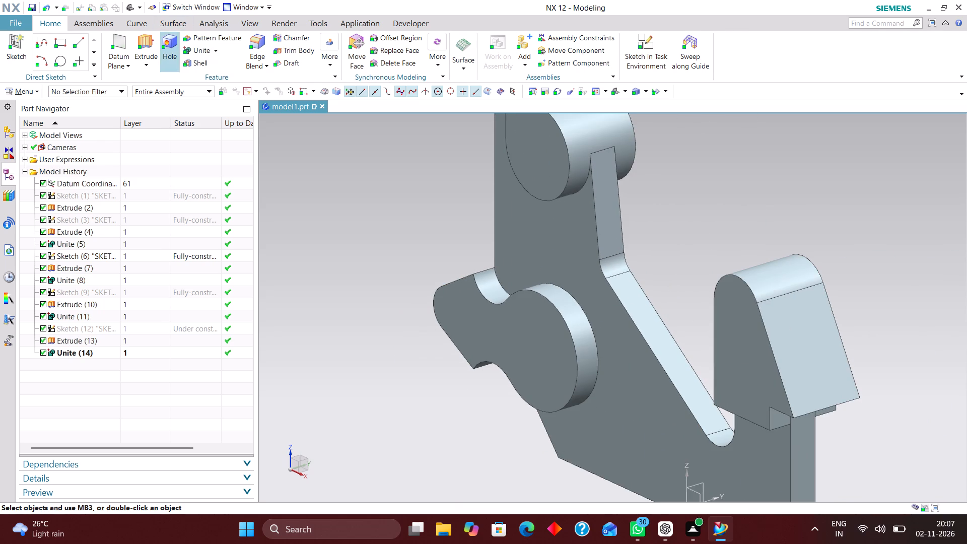
left_click(169, 38)
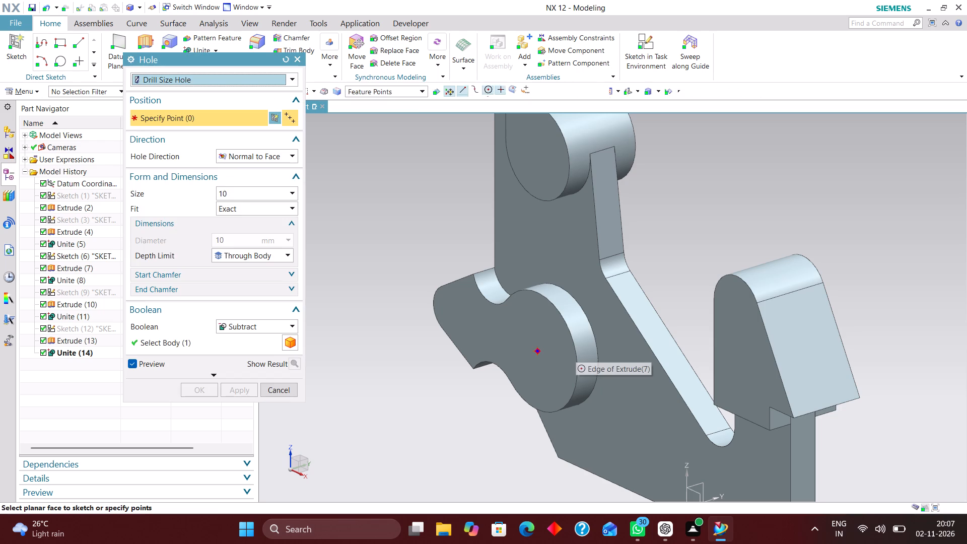
left_click(576, 349)
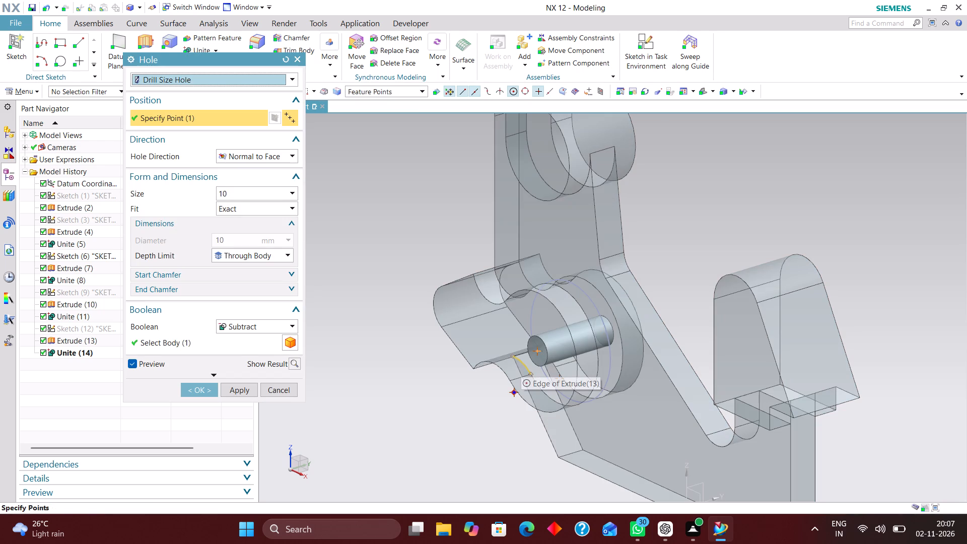
type("20")
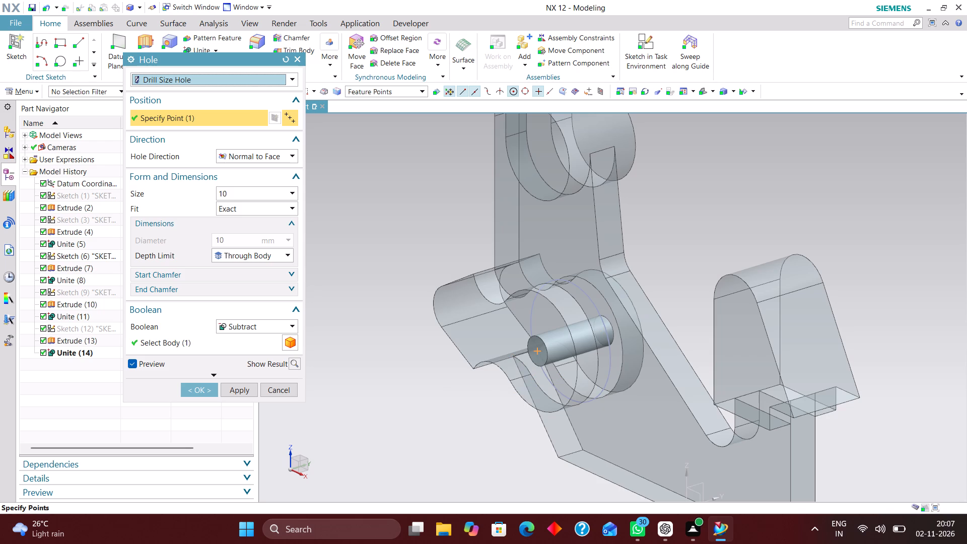
left_click(228, 80)
left_click(217, 96)
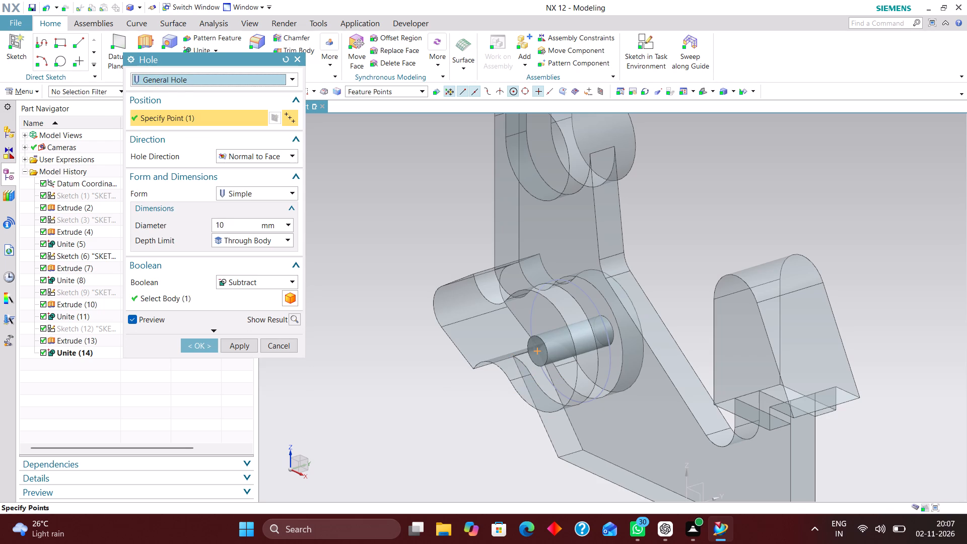
left_click_drag(228, 223, 201, 230)
type("20")
key("Return")
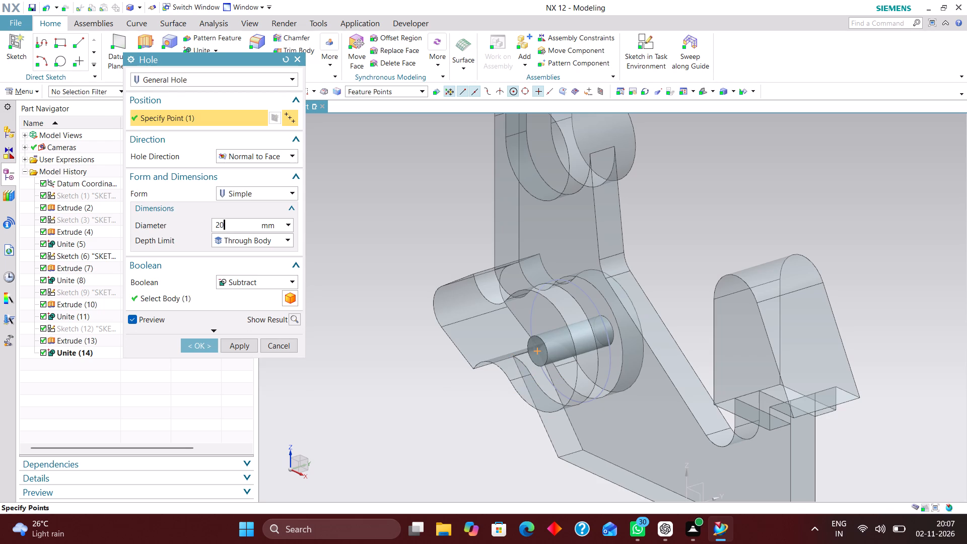
left_click(189, 343)
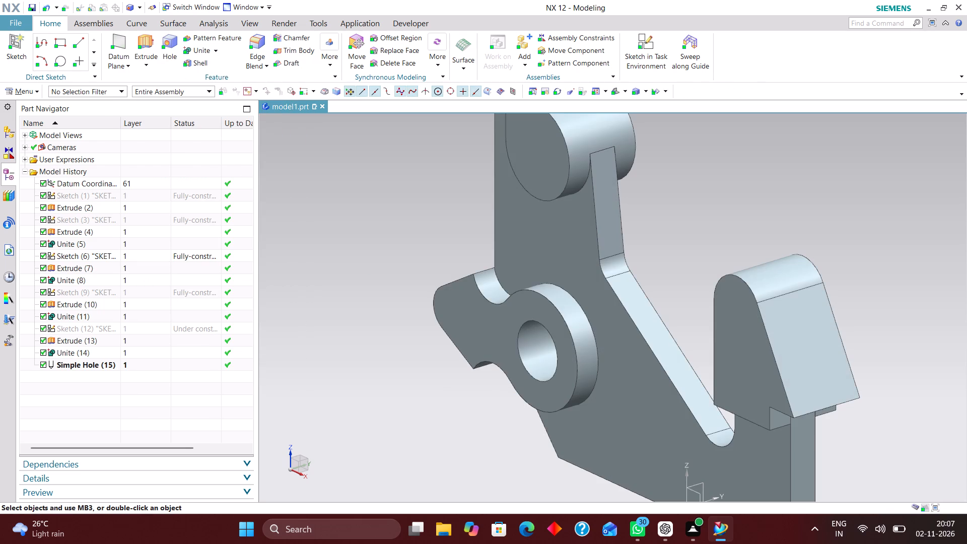
Cut a simple general hole of 18 mm diameter through the body, centred on the upper round boss.
middle_click_drag(674, 254, 681, 252)
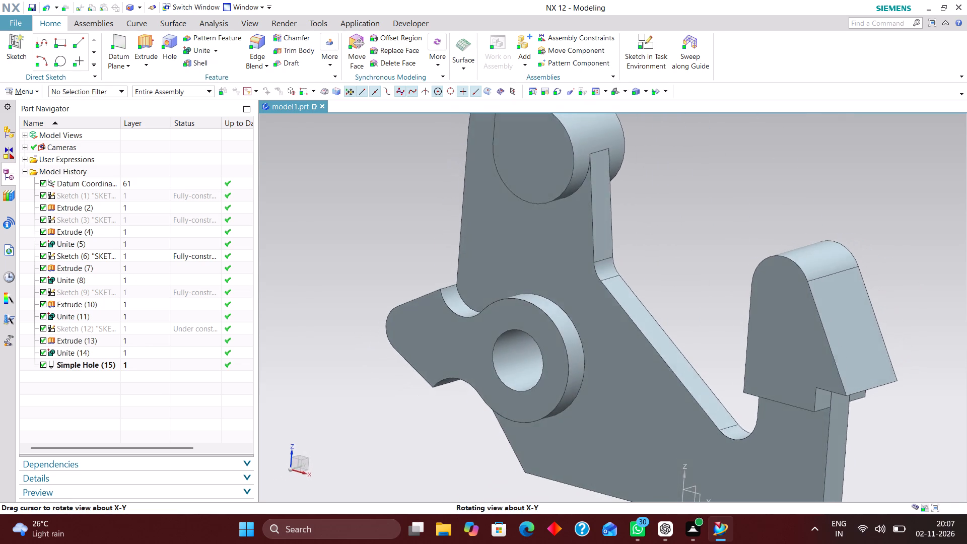
middle_click_drag(681, 252, 680, 250)
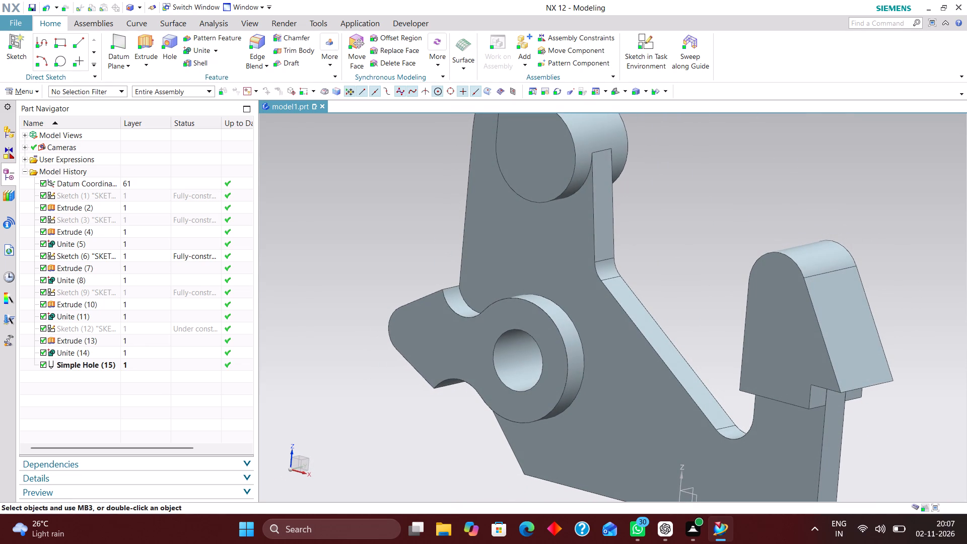
scroll(728, 263, "down", 2)
scroll(718, 171, "up", 2)
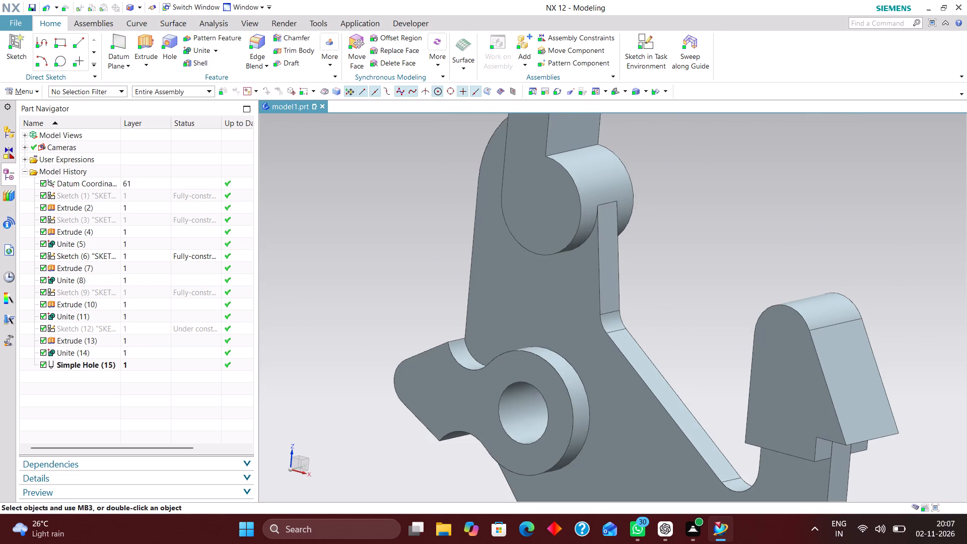
left_click(171, 38)
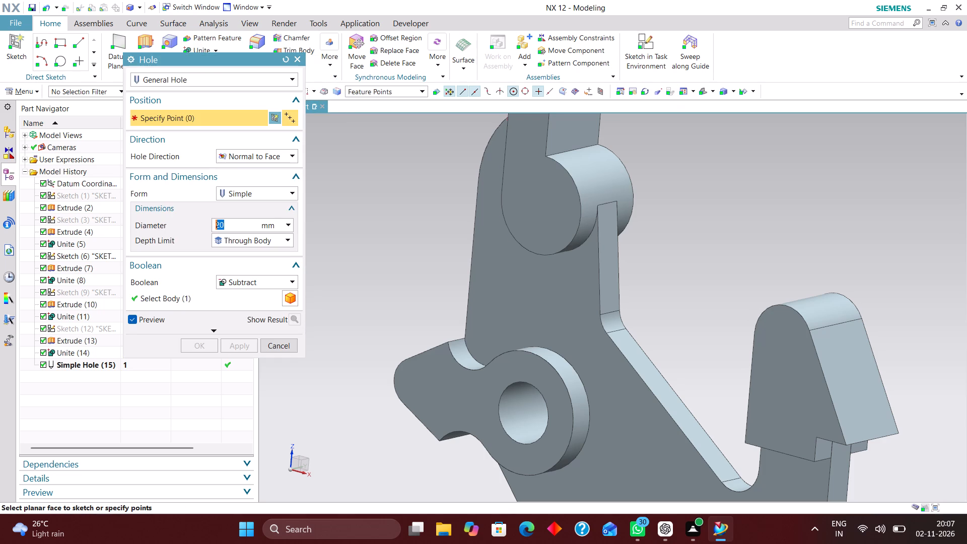
left_click(576, 184)
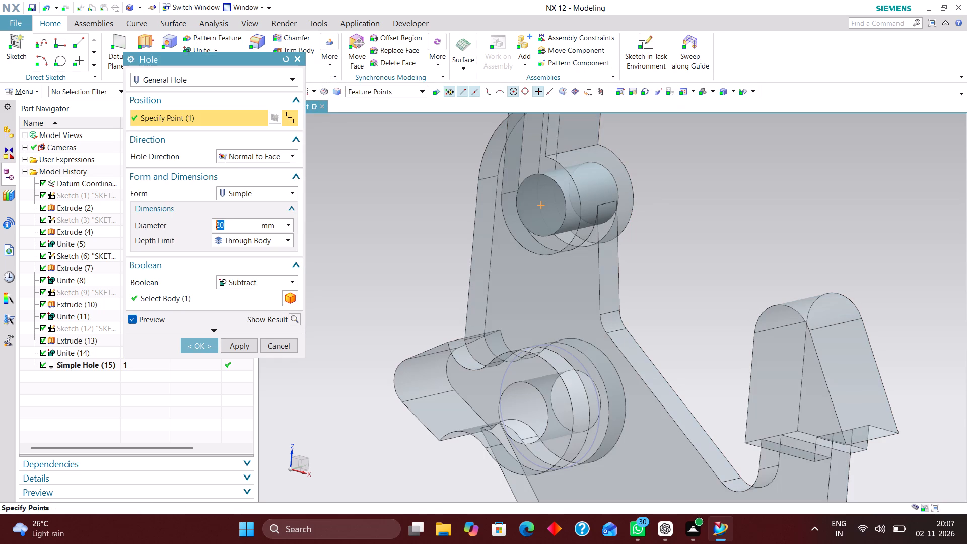
type("18")
key("Return")
left_click(209, 341)
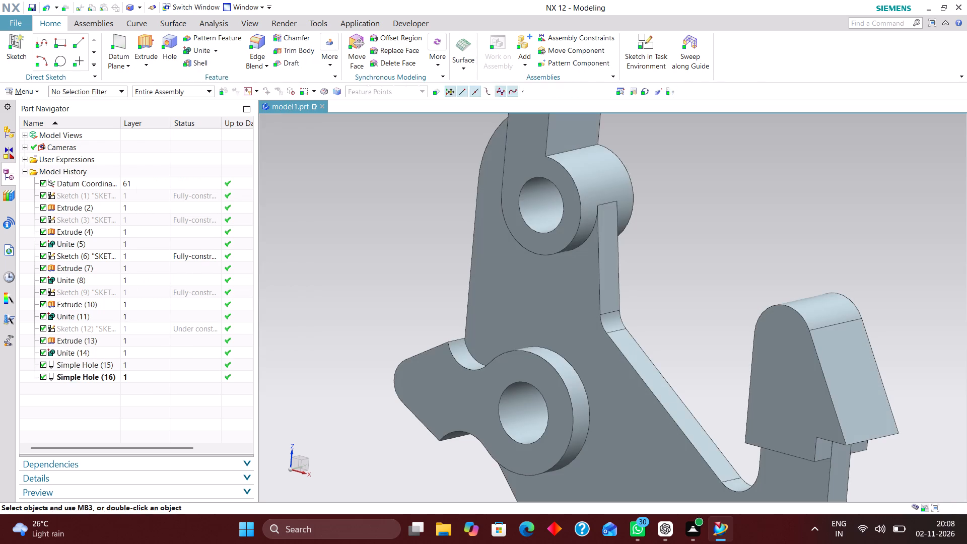
Find the main support body's base profile sketch, Sketch (1), in the model history and open it for editing.
scroll(546, 269, "down", 4)
scroll(537, 343, "up", 4)
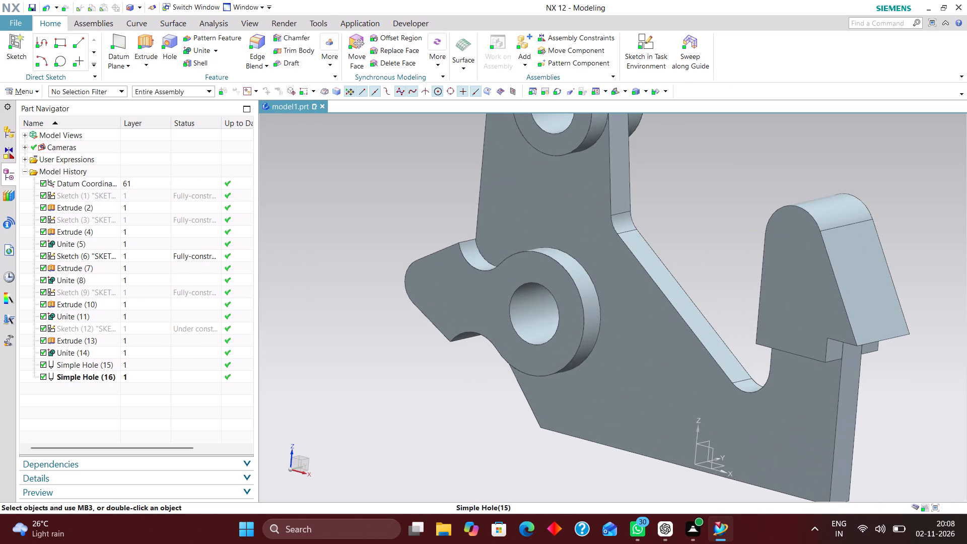
left_click(144, 328)
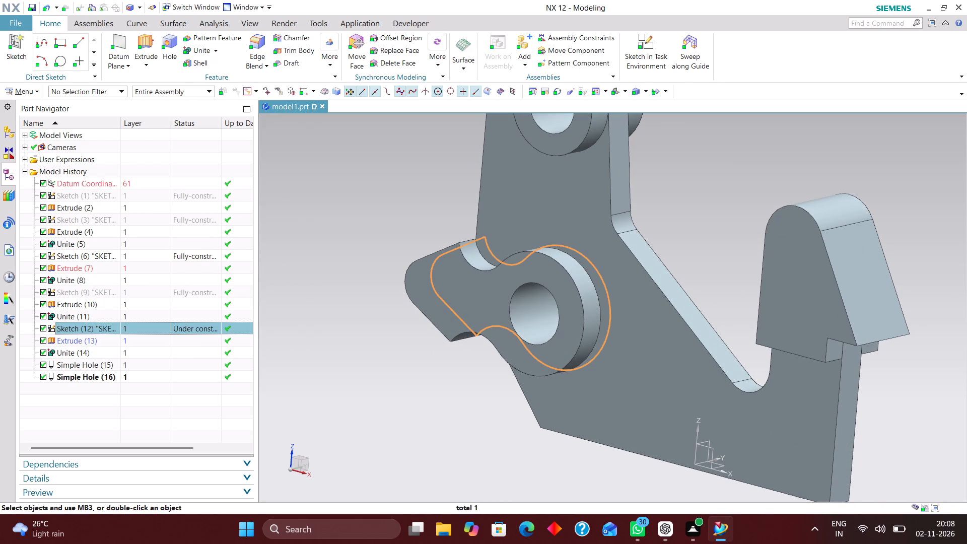
left_click(146, 294)
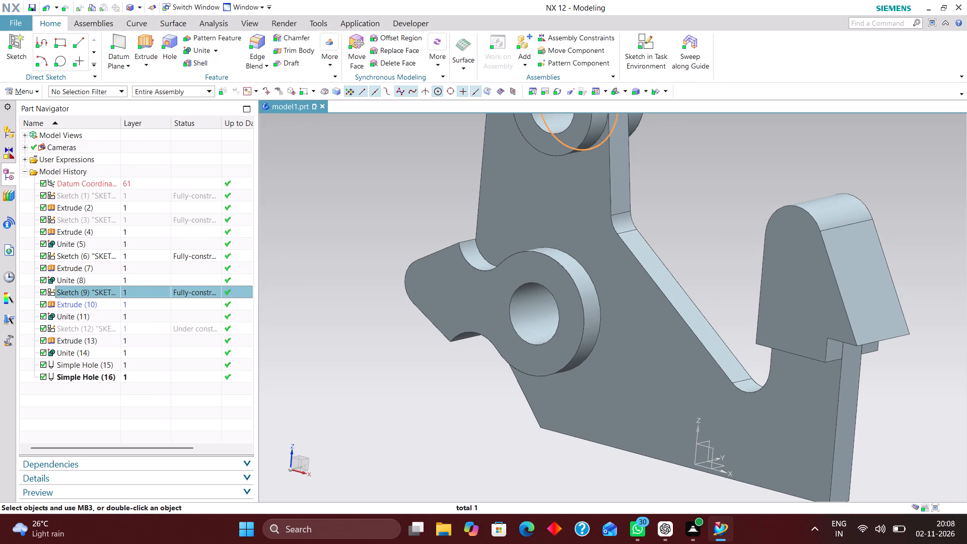
left_click(147, 251)
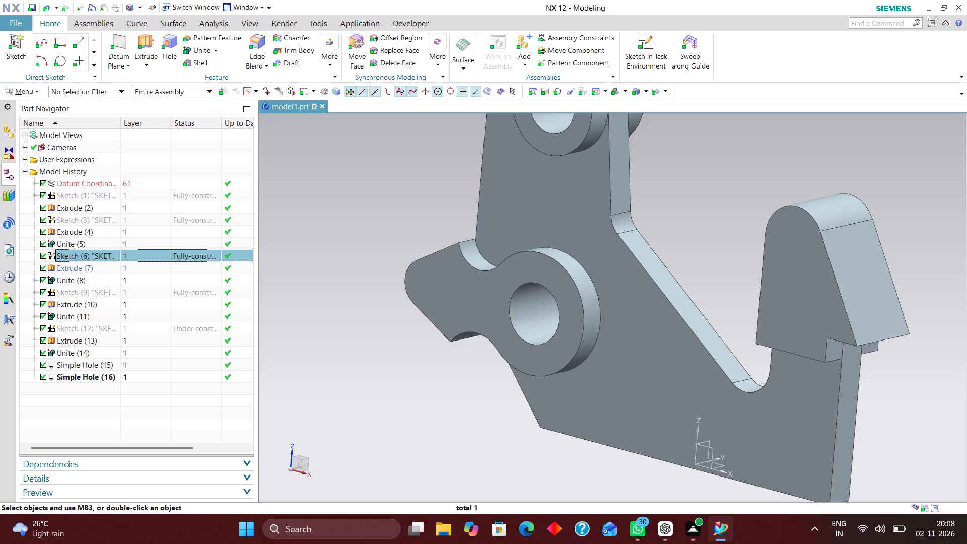
scroll(206, 299, "down", 1)
left_click(152, 189)
left_click(154, 195)
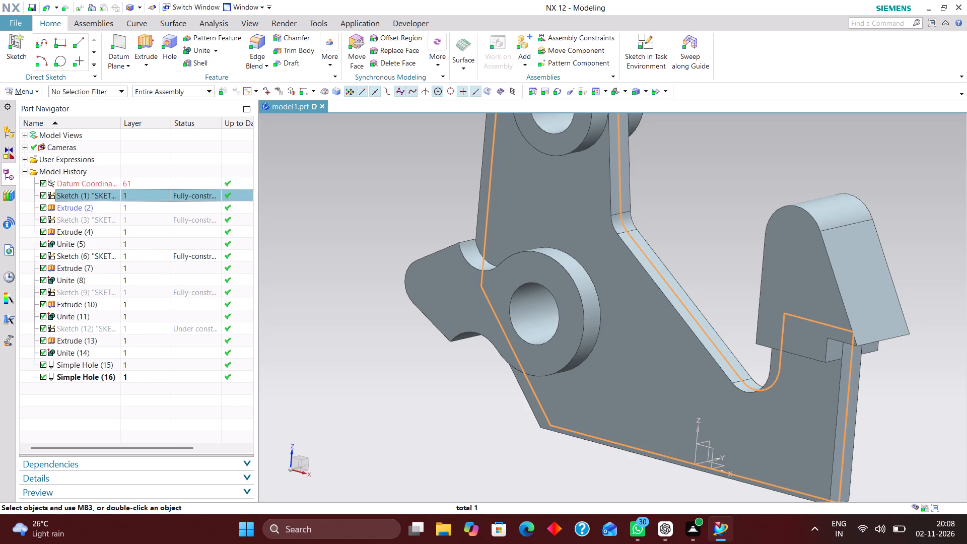
right_click(153, 195)
left_click(228, 254)
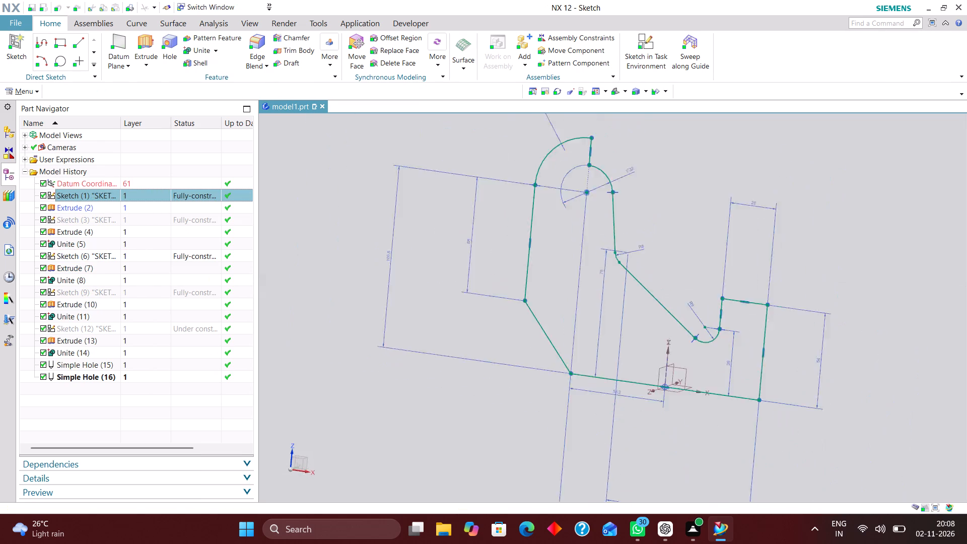
Move the 58.2 horizontal dimension further below the profile's bottom edge.
scroll(580, 311, "up", 4)
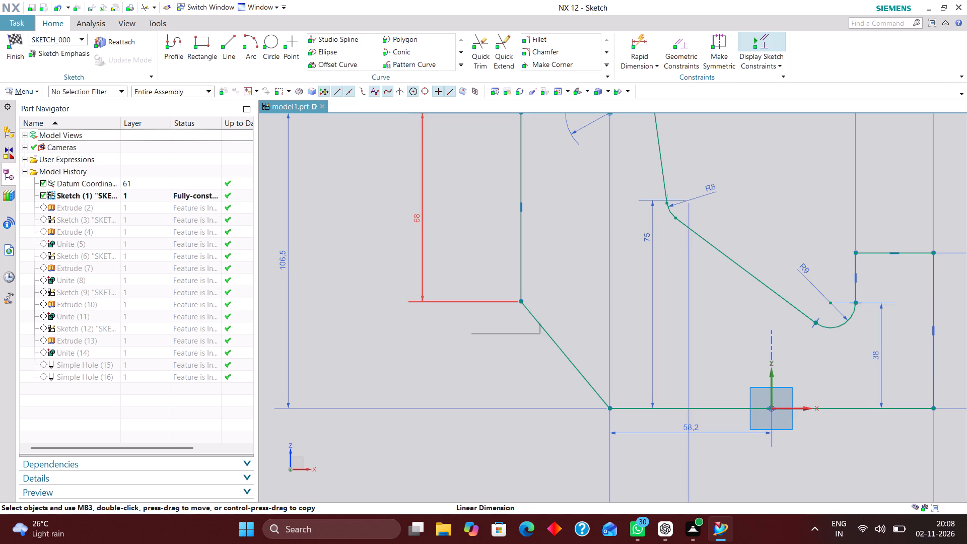
scroll(580, 316, "down", 3)
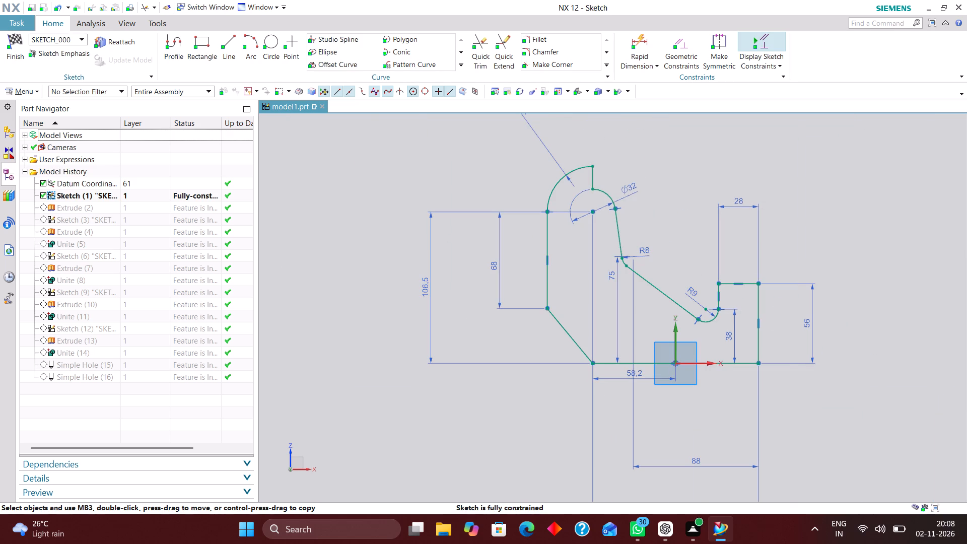
scroll(635, 375, "up", 3)
left_click_drag(637, 370, 612, 420)
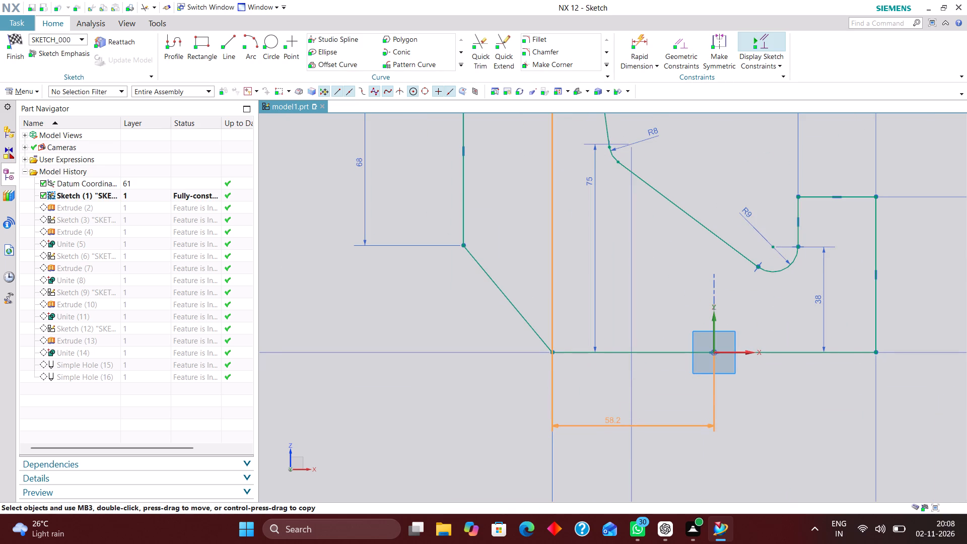
left_click_drag(612, 420, 612, 420)
scroll(592, 286, "down", 2)
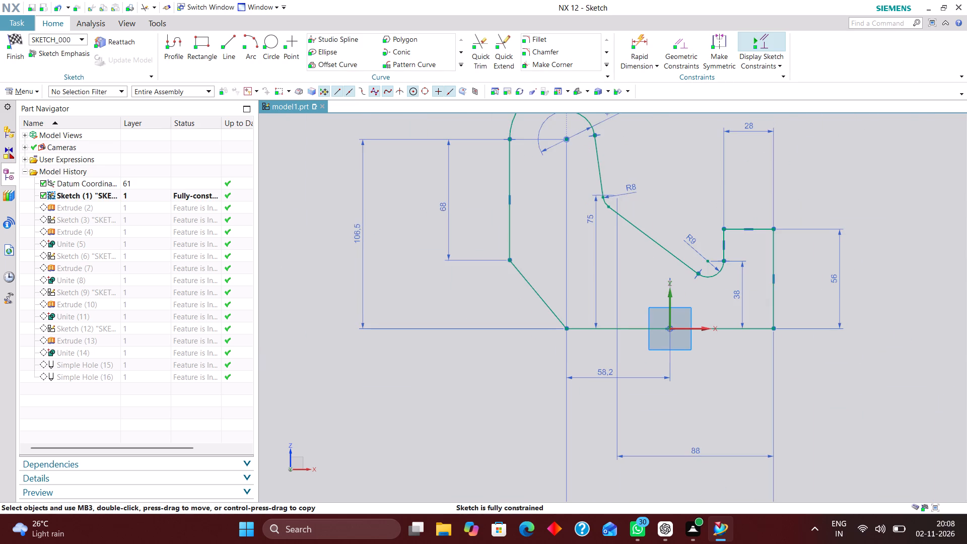
scroll(716, 353, "up", 1)
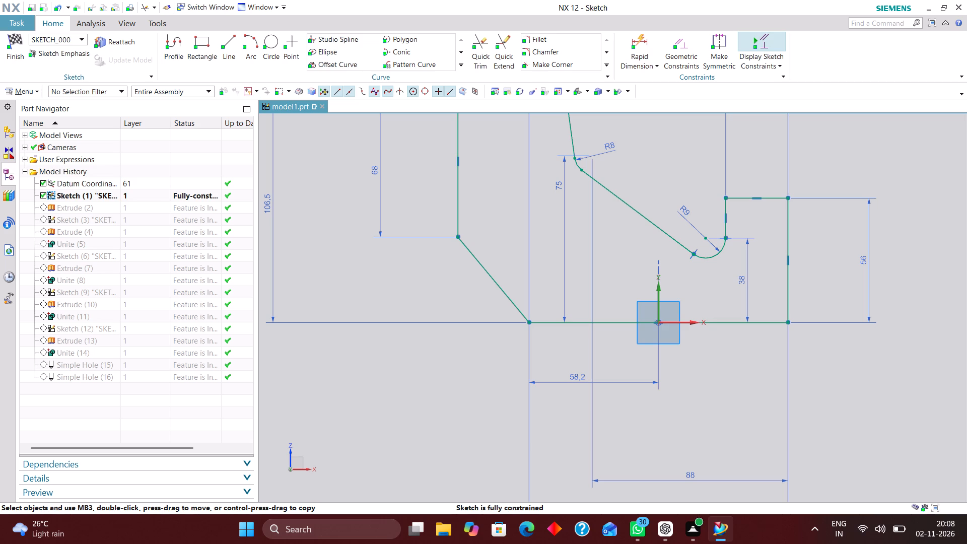
Add an inferred dimension for the full length of the profile's bottom edge, placed between the 58.2 and 88 dimensions.
left_click(645, 41)
left_click(733, 321)
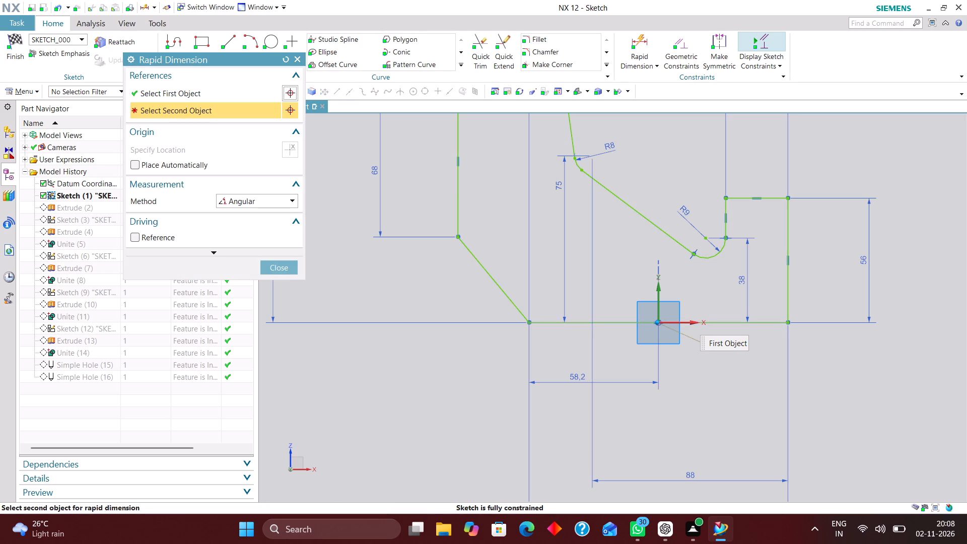
left_click(287, 56)
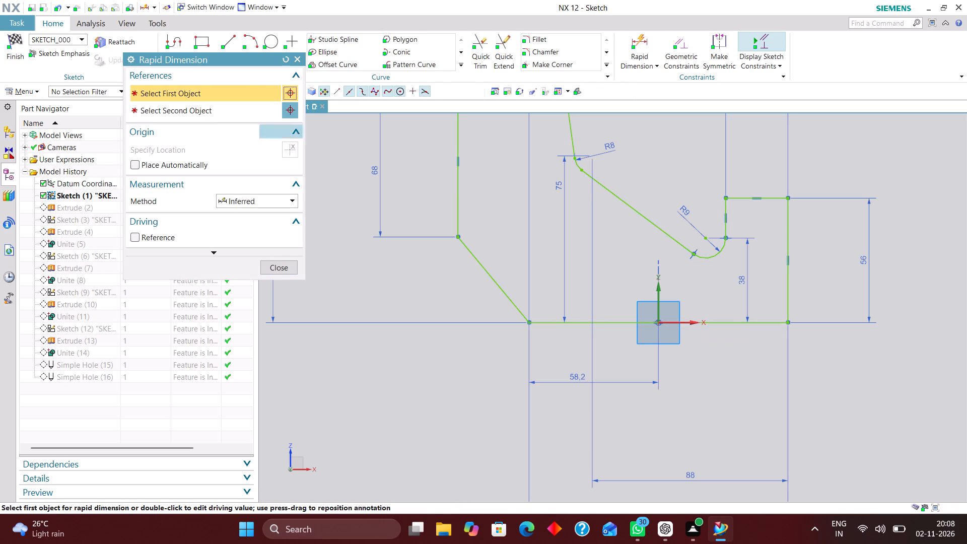
left_click(279, 203)
left_click(275, 214)
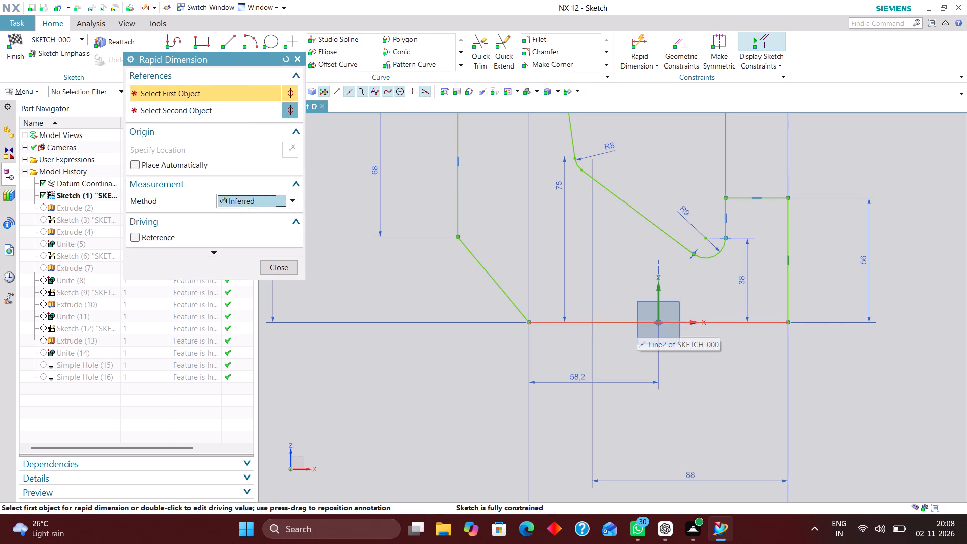
left_click(636, 322)
left_click(640, 437)
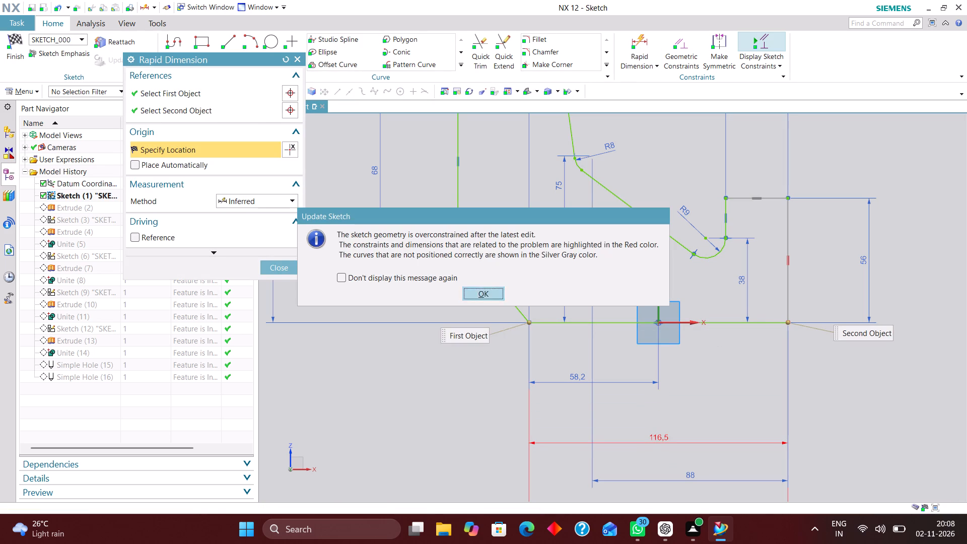
left_click(489, 289)
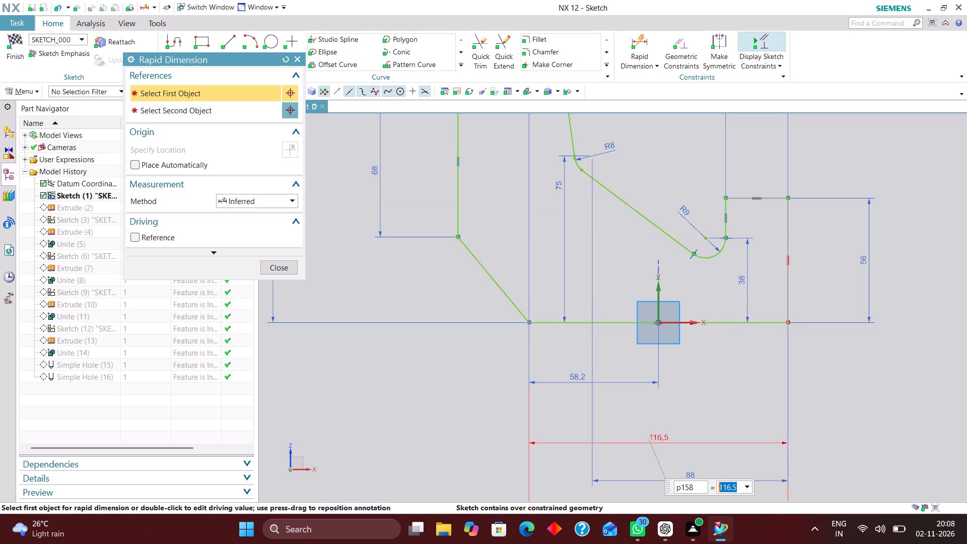
left_click(281, 266)
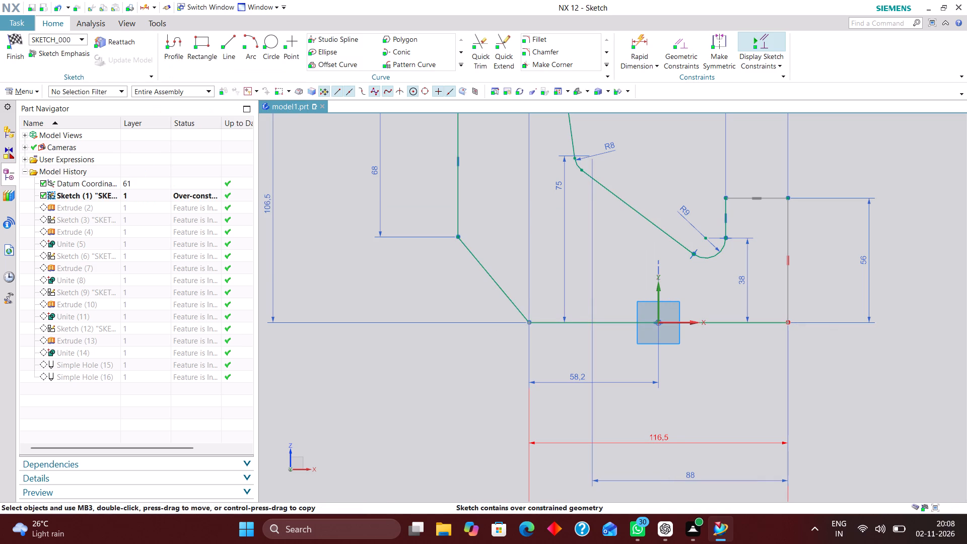
Remove the over-constraining 116.5 dimension from the profile's bottom edge.
right_click_drag(704, 438, 590, 435)
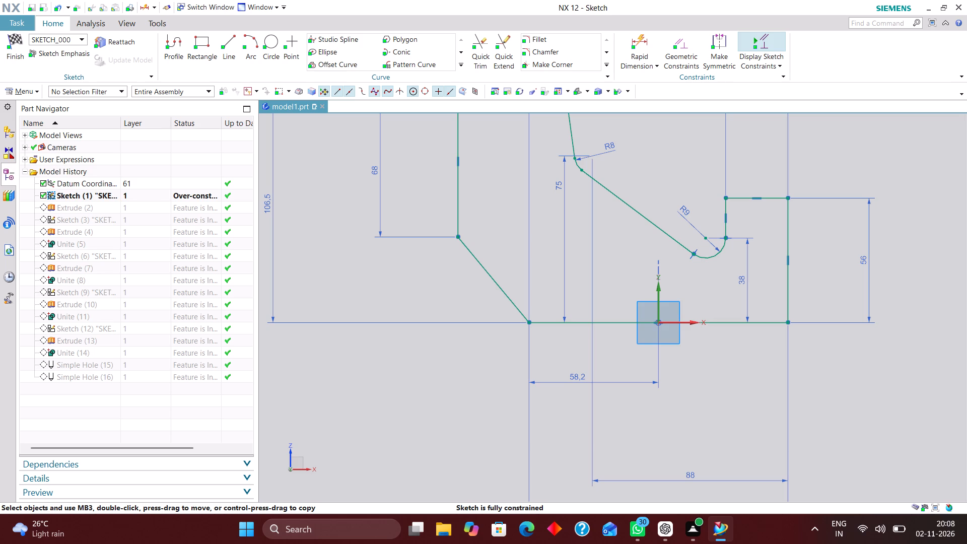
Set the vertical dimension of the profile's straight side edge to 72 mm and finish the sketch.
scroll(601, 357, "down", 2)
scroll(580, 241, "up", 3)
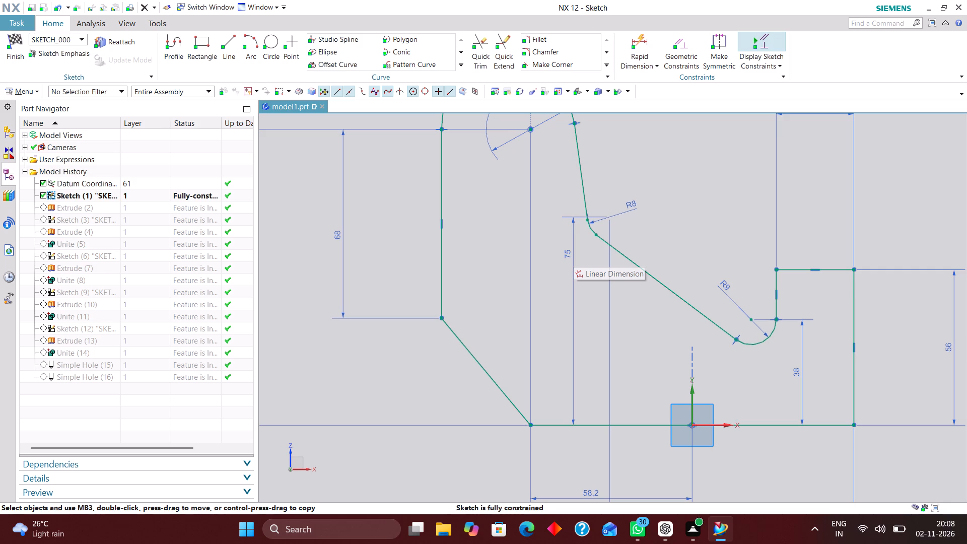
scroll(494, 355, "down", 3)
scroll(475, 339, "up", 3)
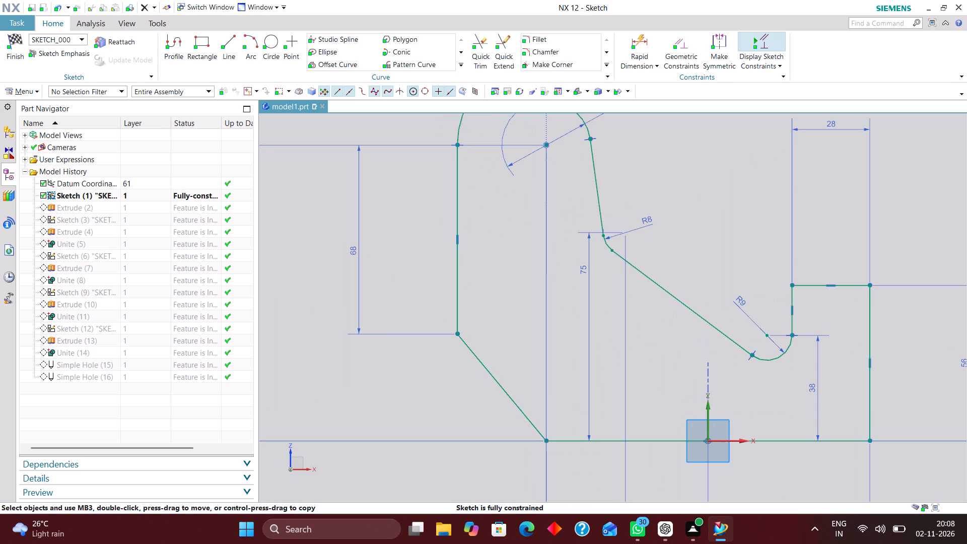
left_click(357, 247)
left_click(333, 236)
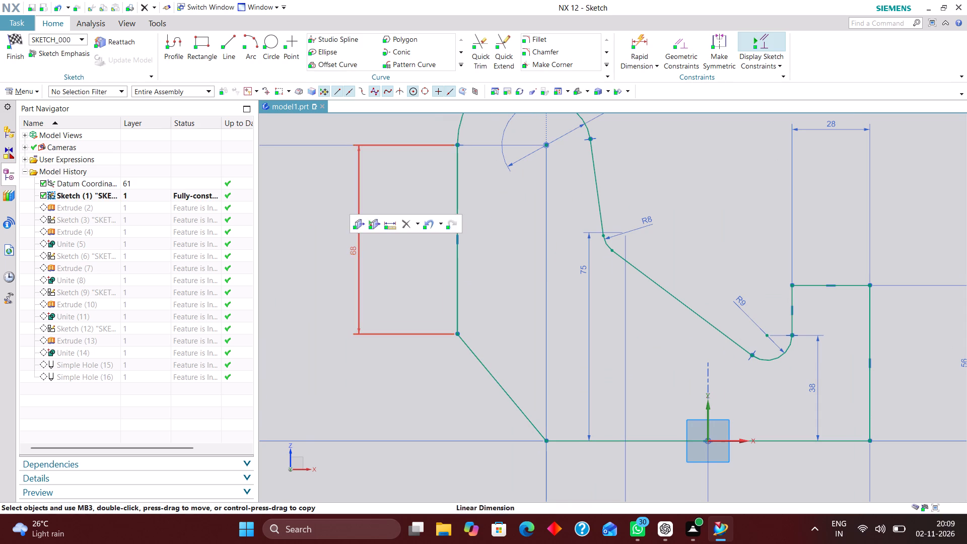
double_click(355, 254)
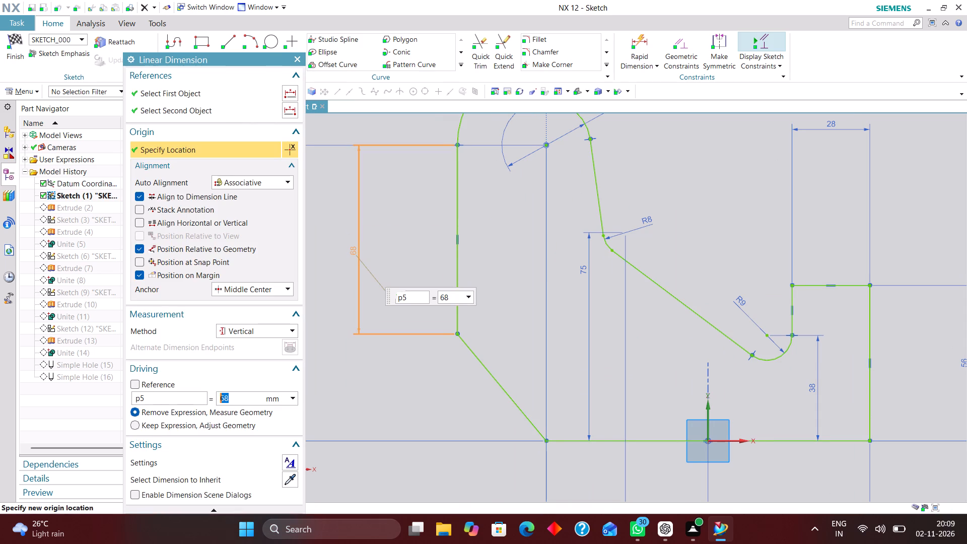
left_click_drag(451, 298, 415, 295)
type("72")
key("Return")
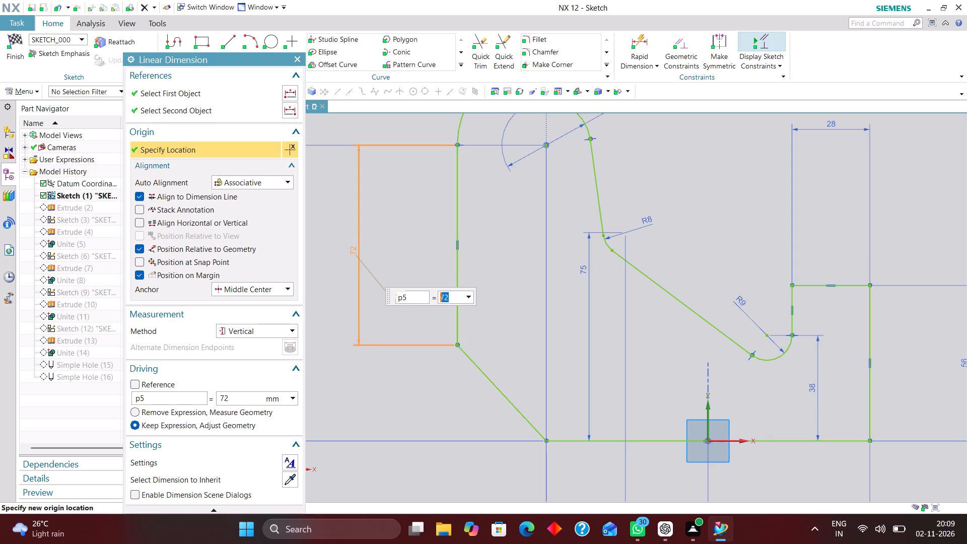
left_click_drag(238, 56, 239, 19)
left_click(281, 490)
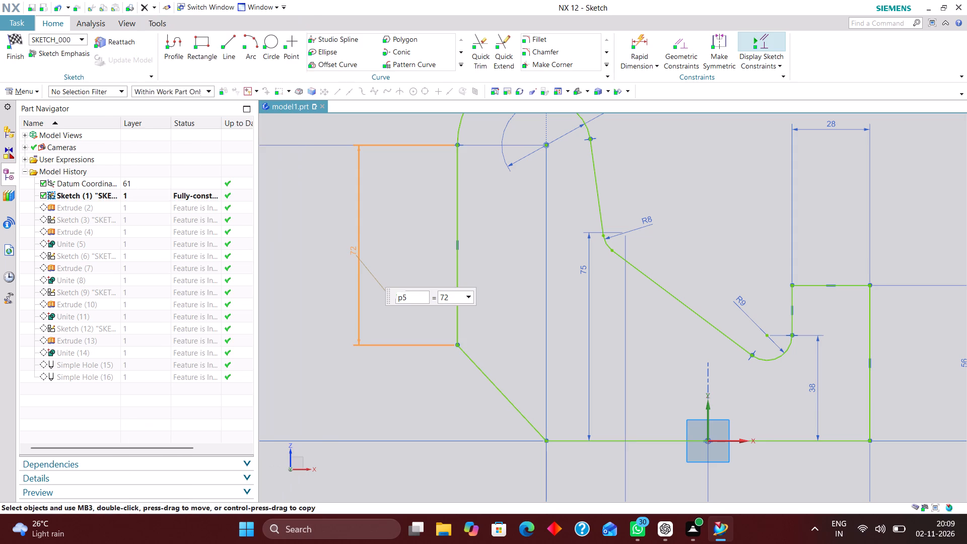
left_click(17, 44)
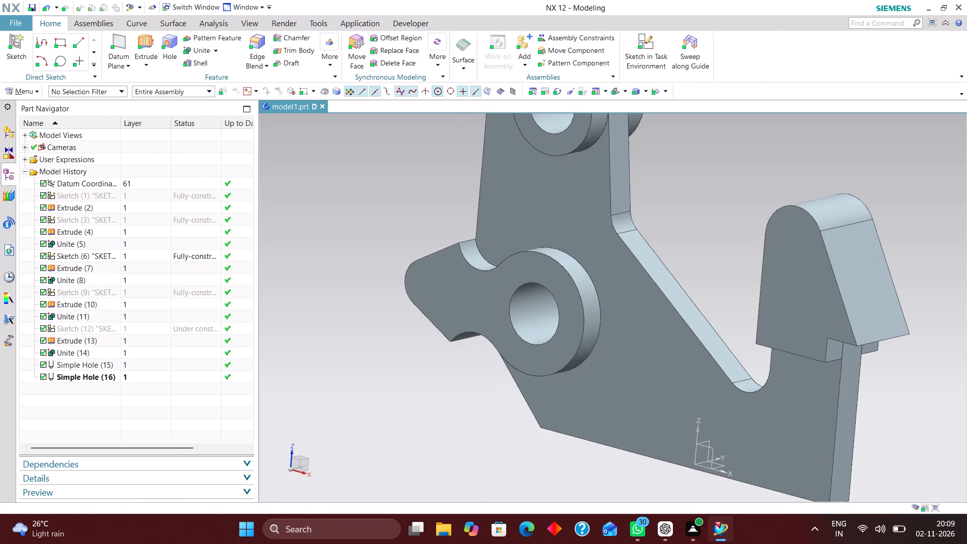
Inspect the rebuilt support body from several angles, checking the lower boss arm against the body's side edge and sloped corner.
middle_click_drag(781, 209, 812, 180)
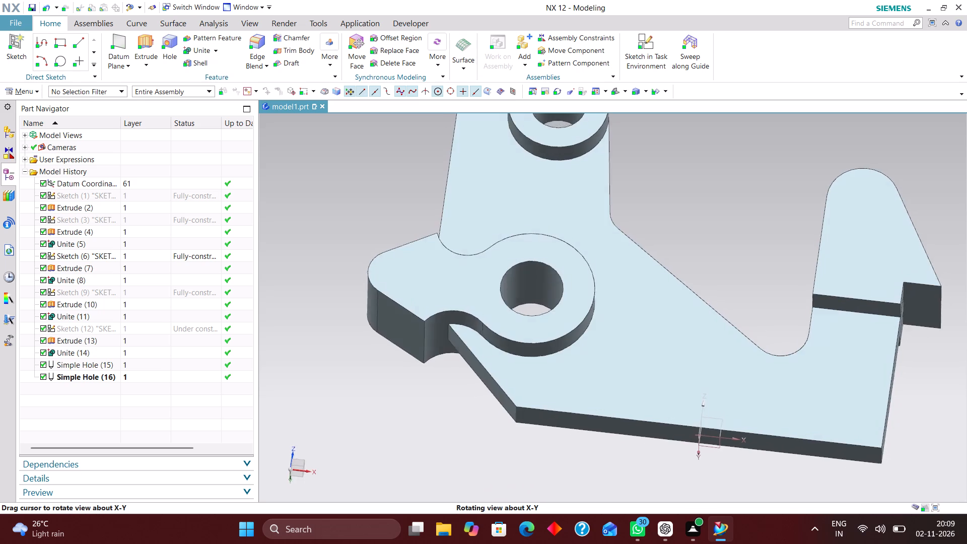
middle_click_drag(812, 180, 803, 192)
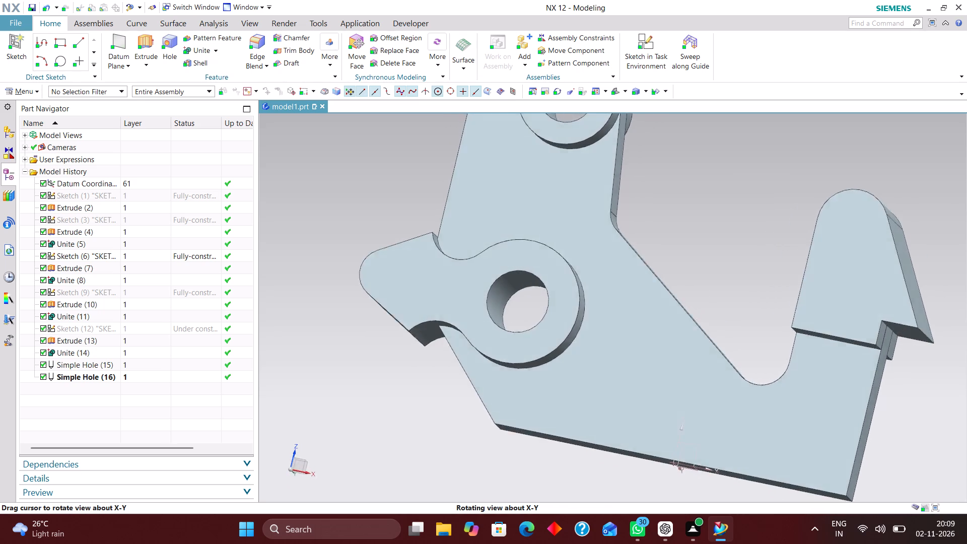
middle_click_drag(803, 192, 820, 182)
scroll(820, 190, "up", 1)
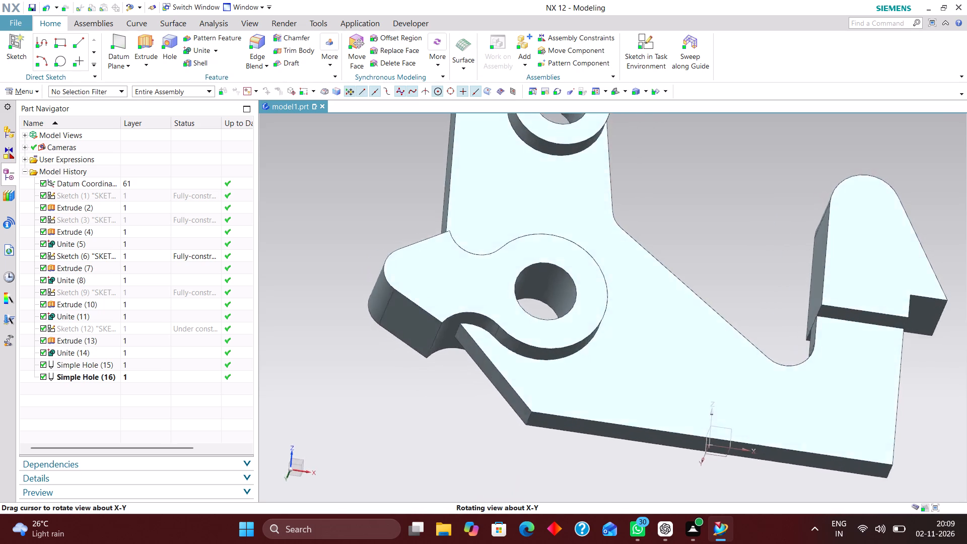
middle_click_drag(820, 182, 795, 194)
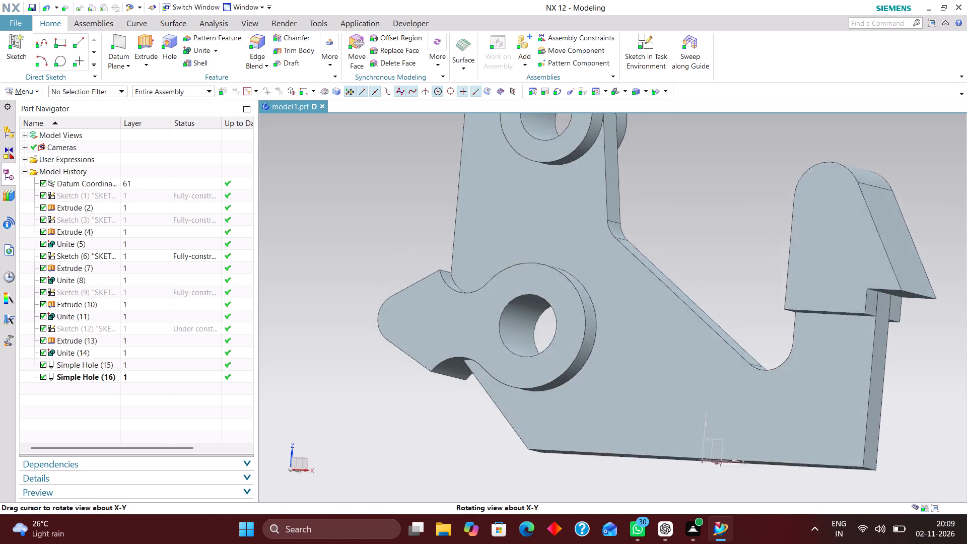
middle_click_drag(795, 194, 809, 202)
scroll(779, 200, "up", 1)
middle_click_drag(784, 206, 793, 219)
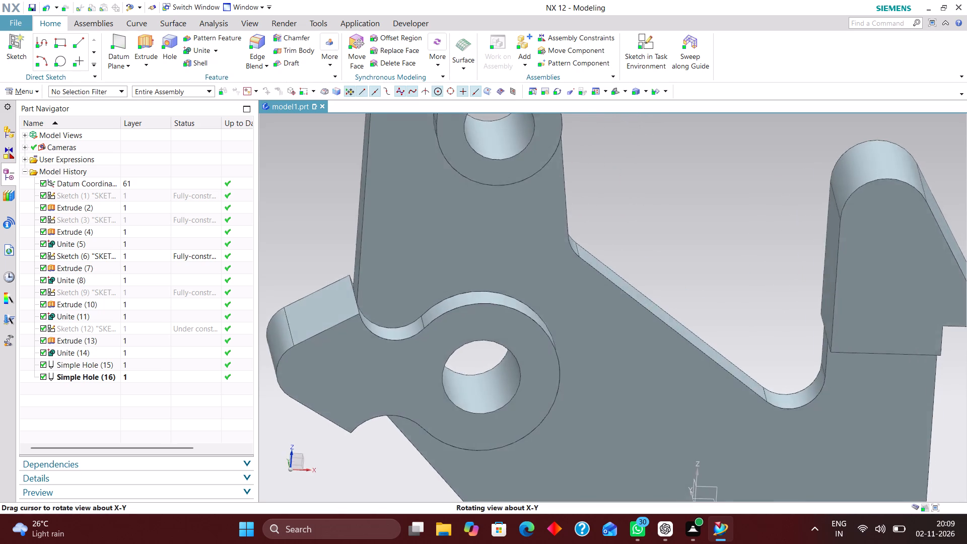
middle_click_drag(793, 219, 793, 177)
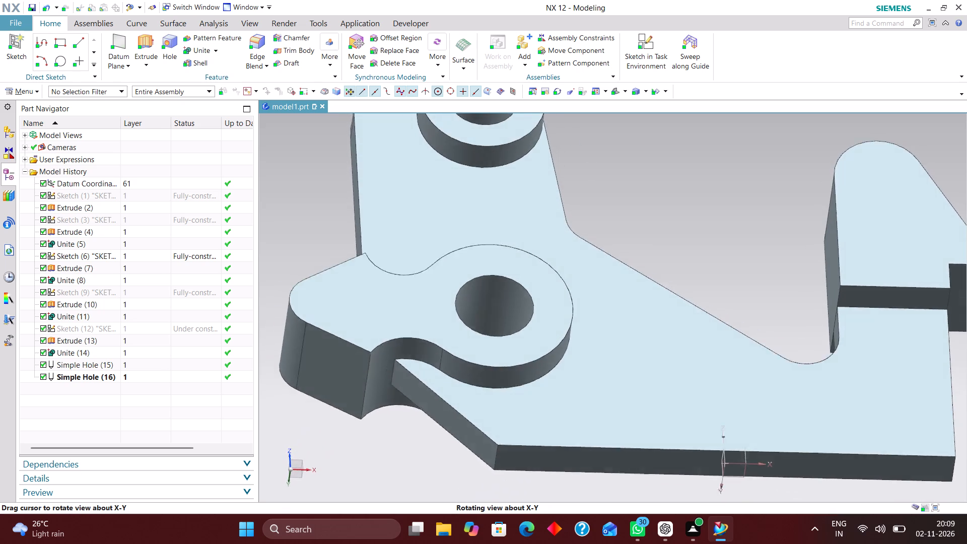
middle_click_drag(793, 177, 793, 186)
middle_click_drag(778, 195, 764, 205)
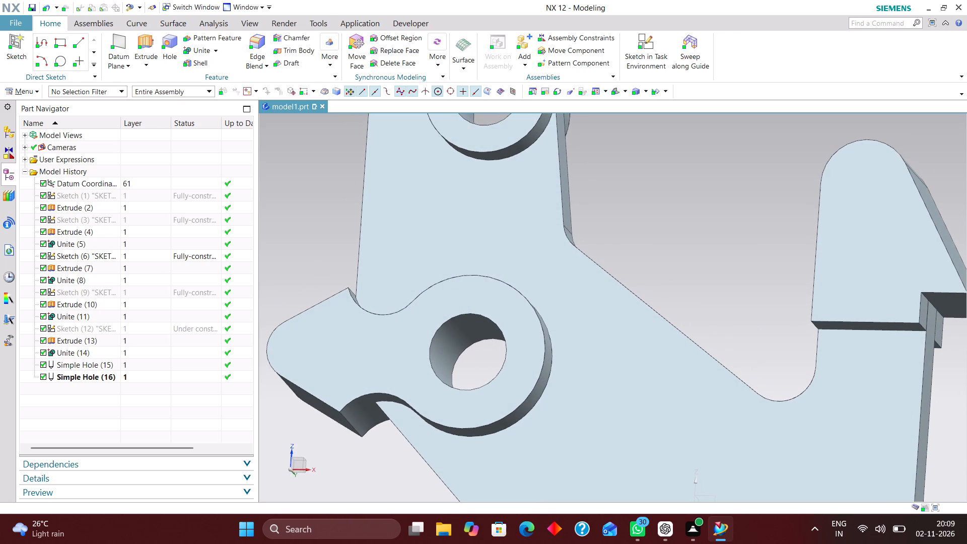
Reopen Sketch (1) with rollback, set the straight side edge's vertical dimension to 68 mm, and finish the sketch.
left_click(148, 330)
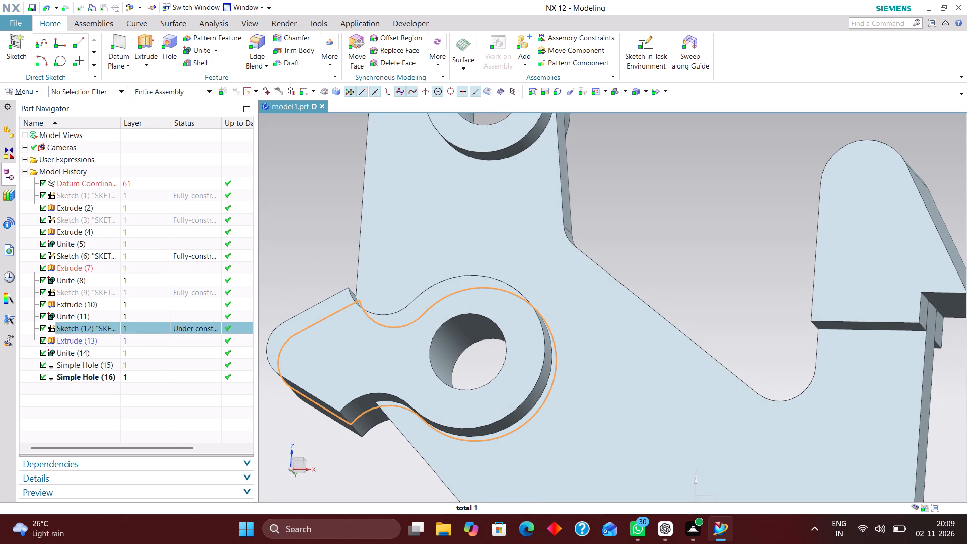
left_click_drag(158, 219, 158, 224)
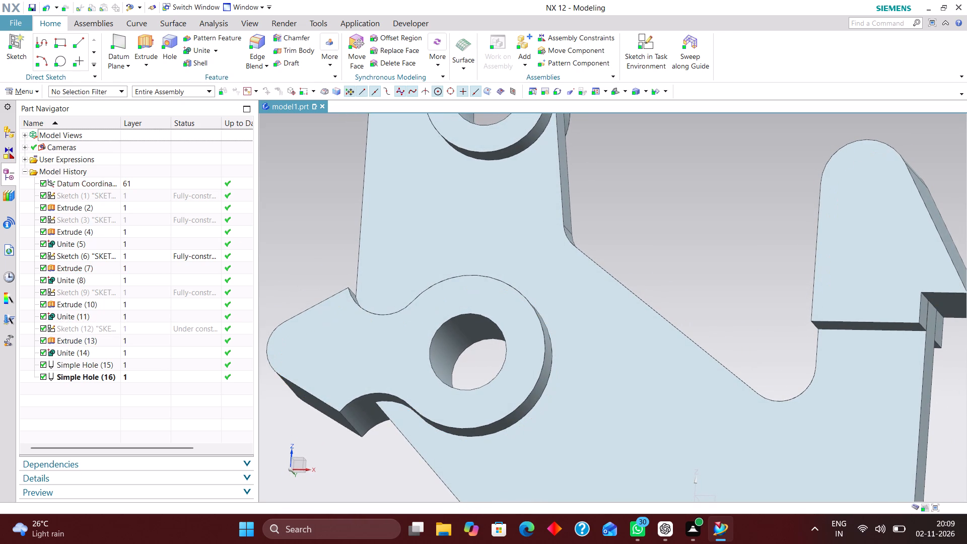
left_click(160, 198)
right_click(157, 196)
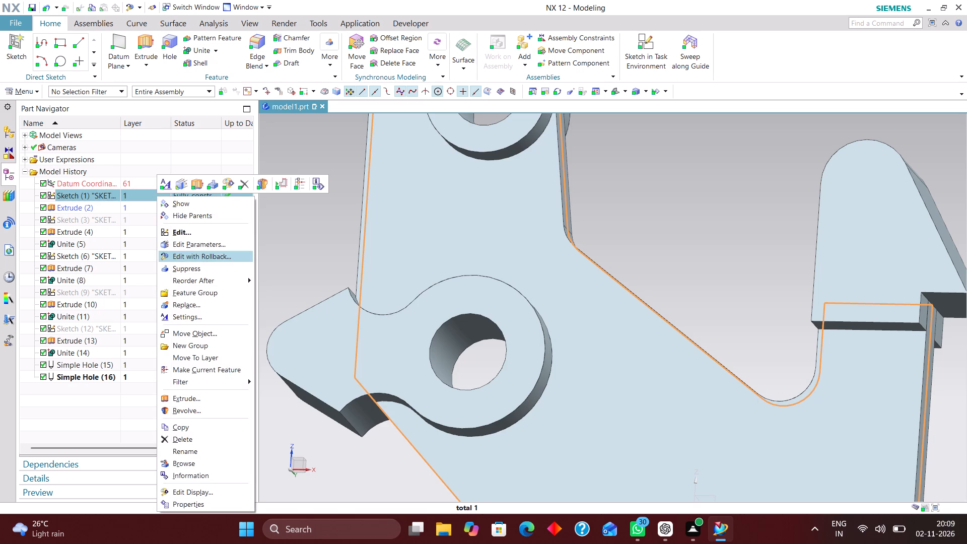
left_click(205, 257)
scroll(536, 283, "up", 2)
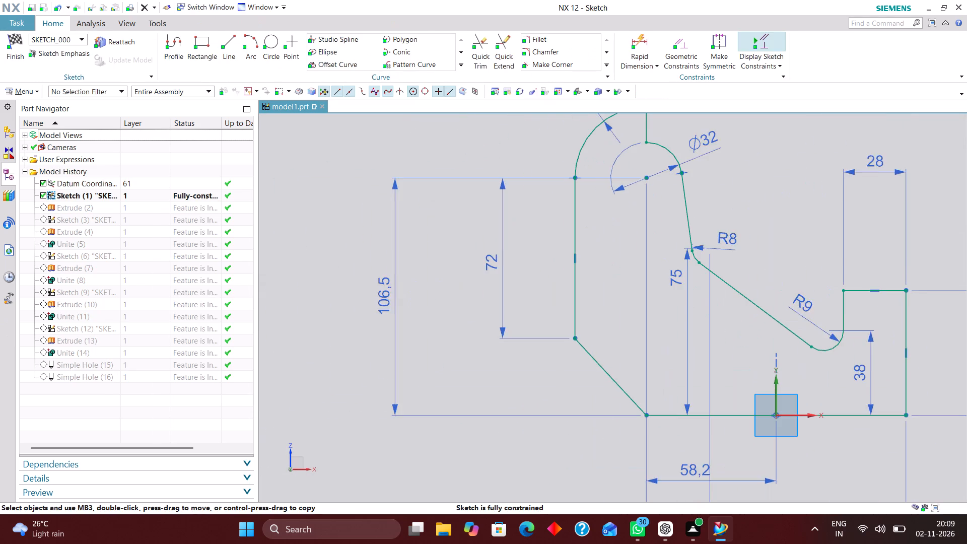
scroll(536, 285, "up", 1)
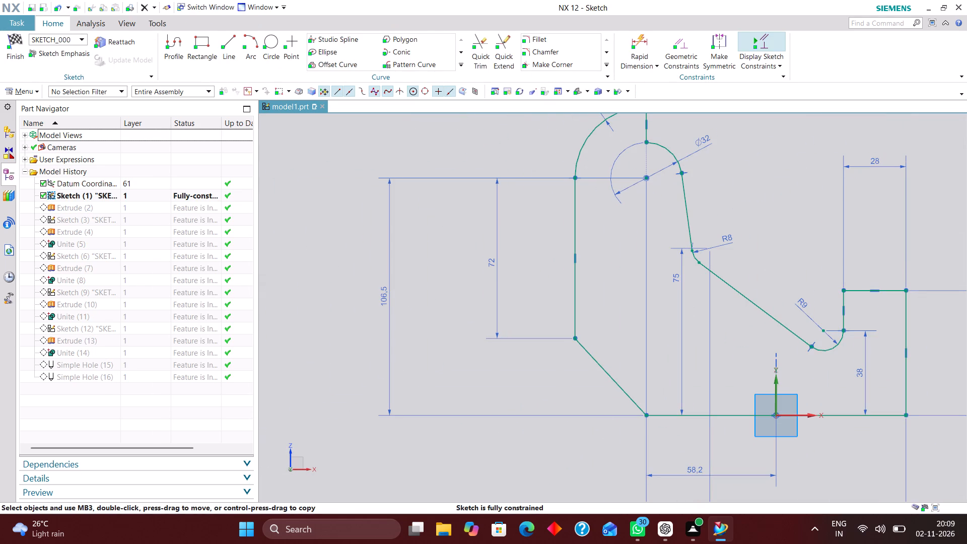
double_click(497, 258)
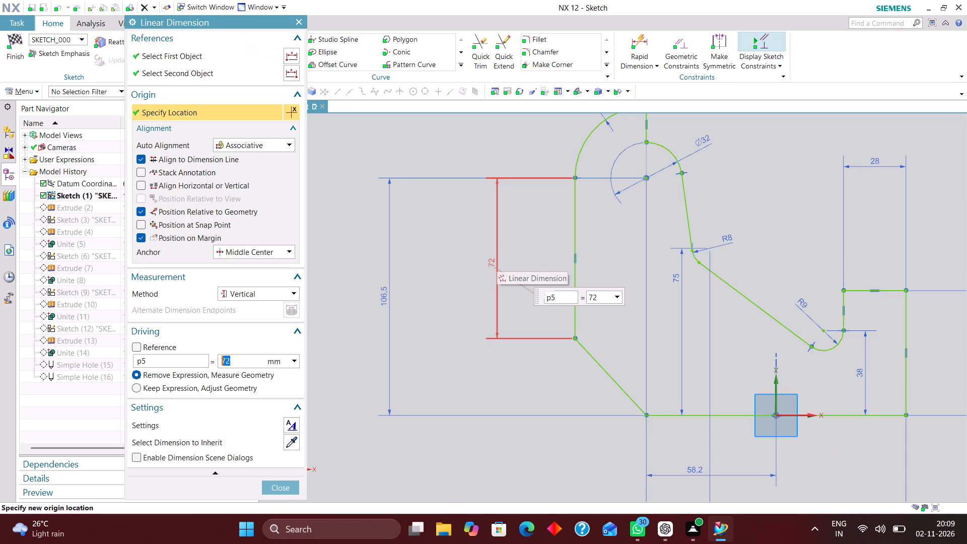
type("68")
key("Return")
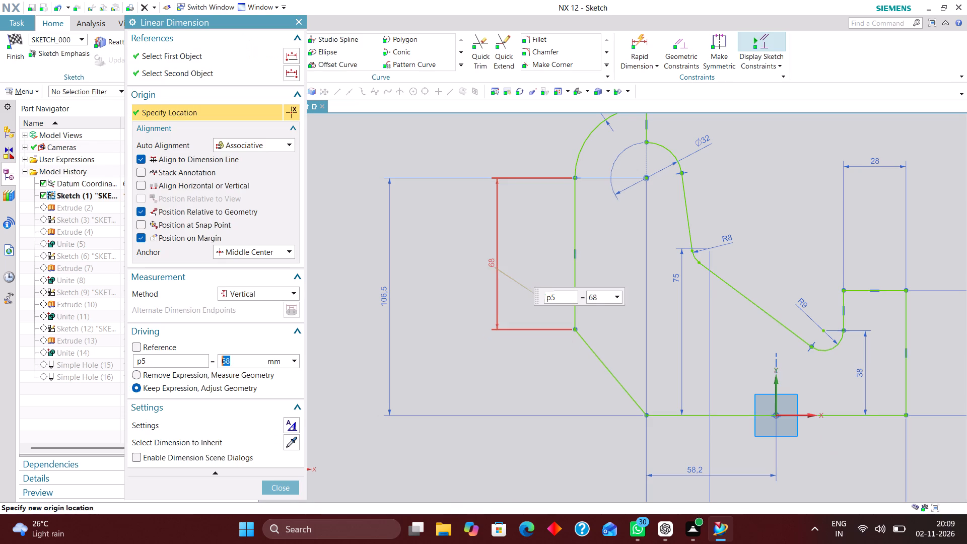
left_click(277, 484)
left_click(17, 43)
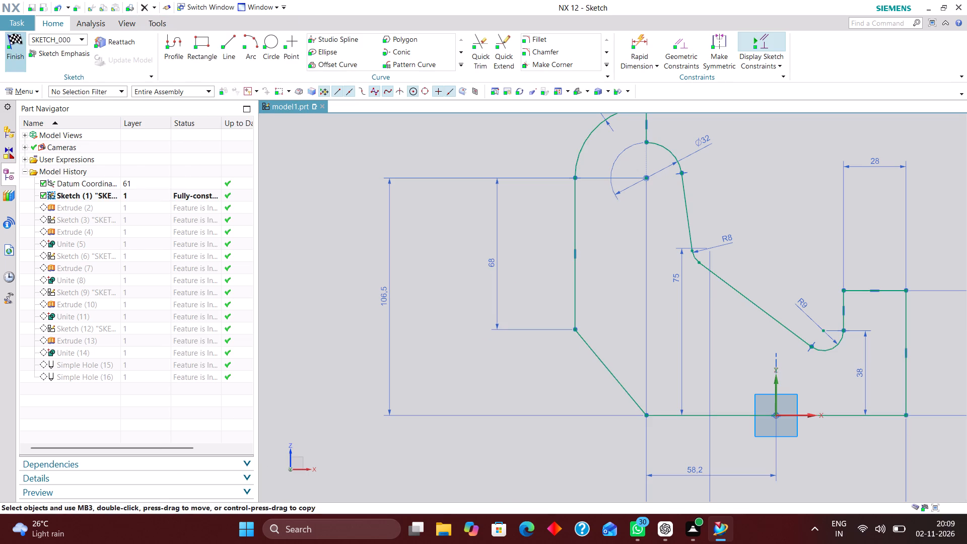
Create a new task-environment sketch on the XZ plane of the datum coordinate system.
scroll(527, 359, "down", 5)
middle_click_drag(623, 315, 622, 317)
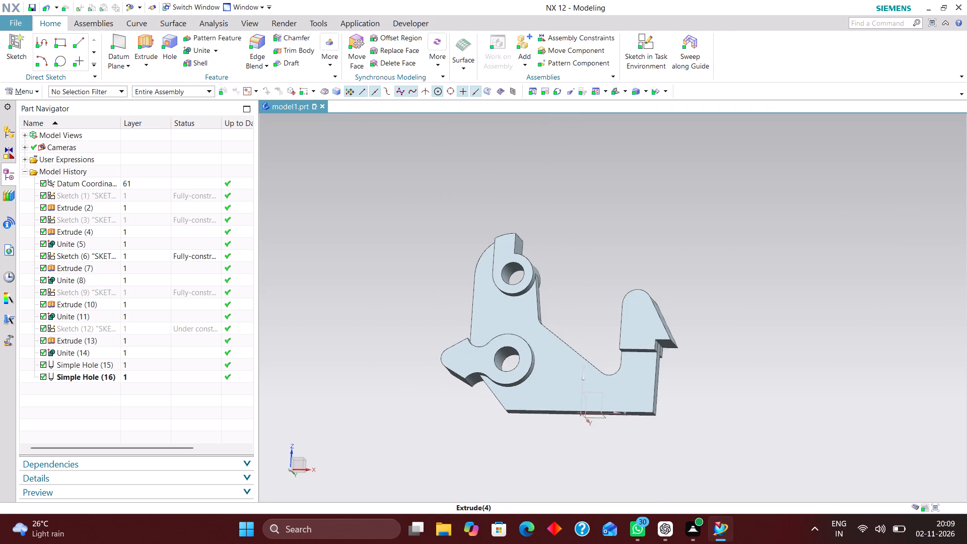
middle_click_drag(622, 317, 631, 326)
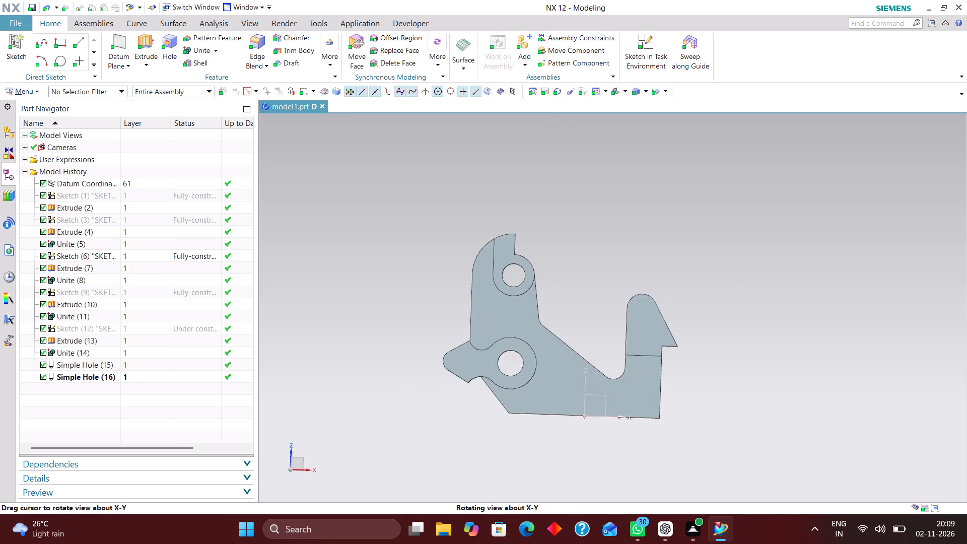
middle_click_drag(631, 326, 631, 327)
left_click(653, 48)
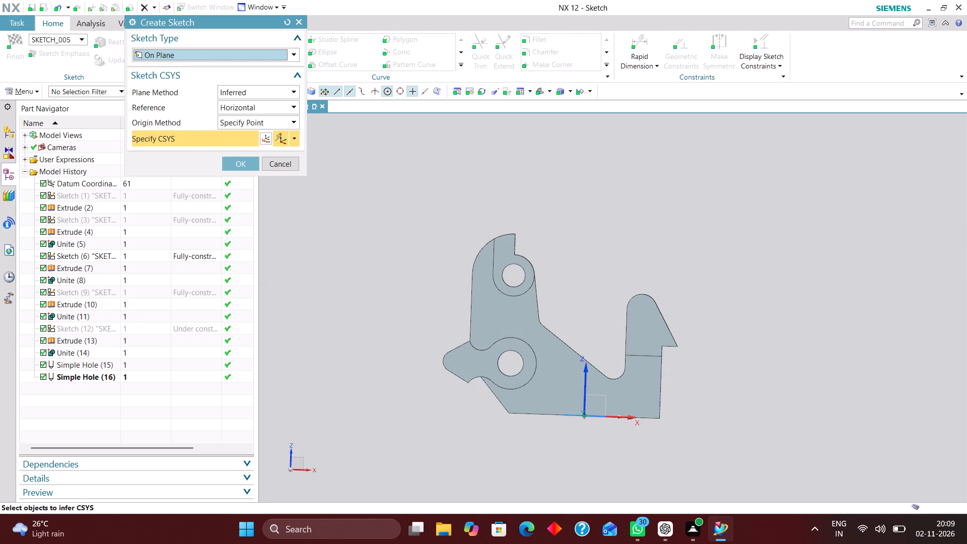
middle_click_drag(662, 394, 621, 406)
scroll(593, 404, "up", 6)
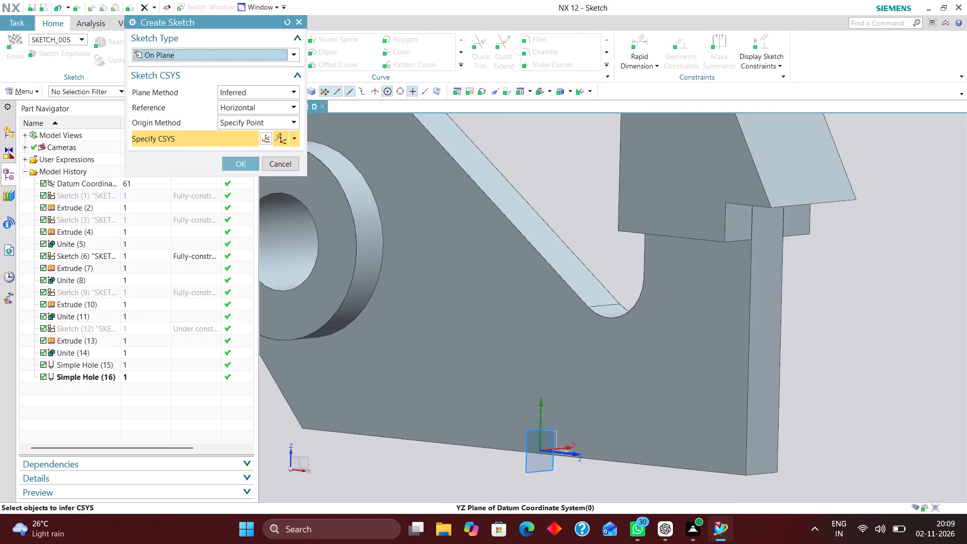
left_click(556, 439)
left_click(286, 24)
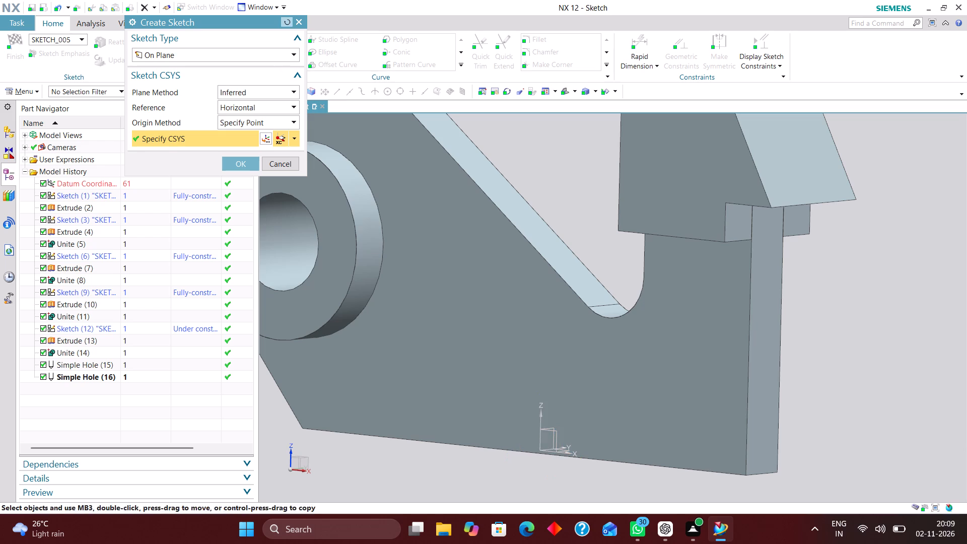
middle_click_drag(612, 426, 591, 437)
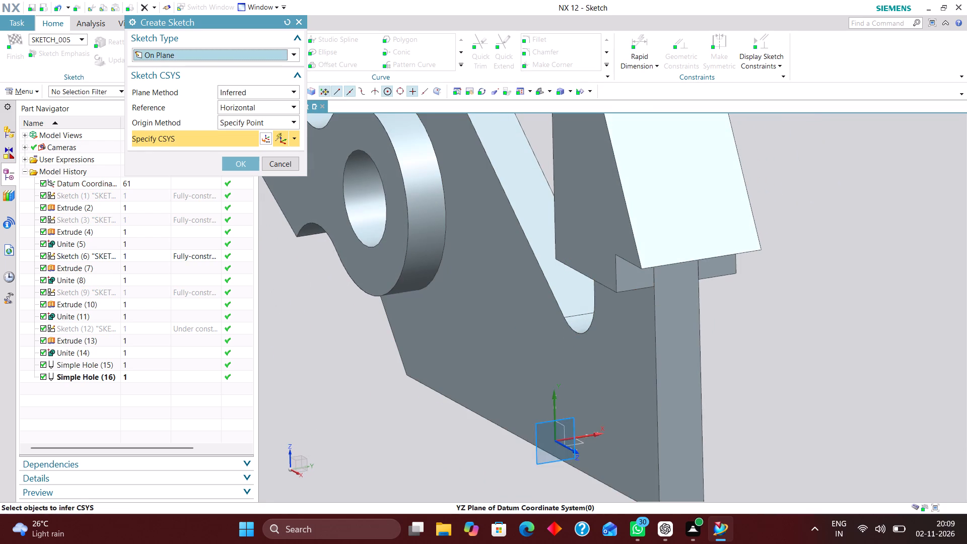
left_click(564, 433)
left_click(248, 167)
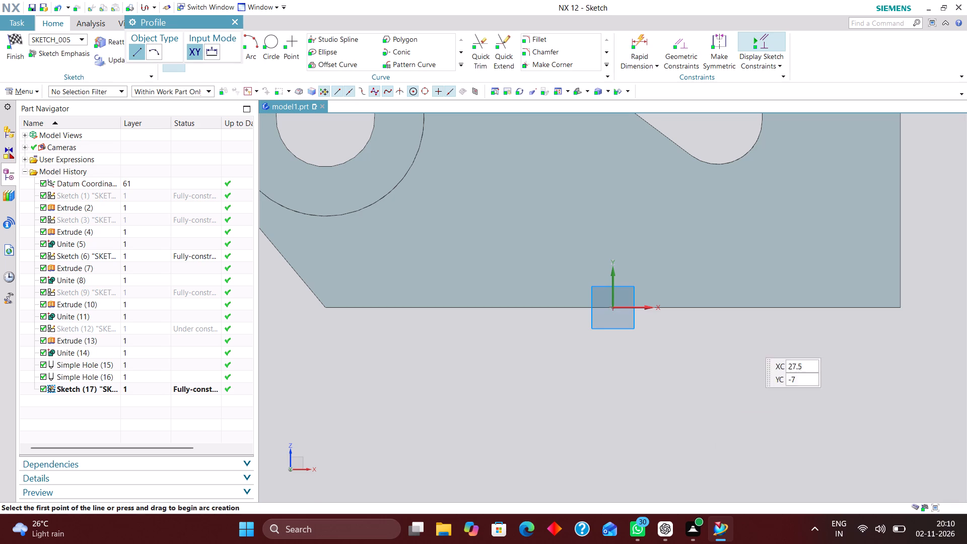
Sketch an inclined line about 57 mm long, running from beneath the lower boss arm down past the sloped edge's bottom corner.
scroll(684, 353, "down", 4)
scroll(518, 288, "up", 4)
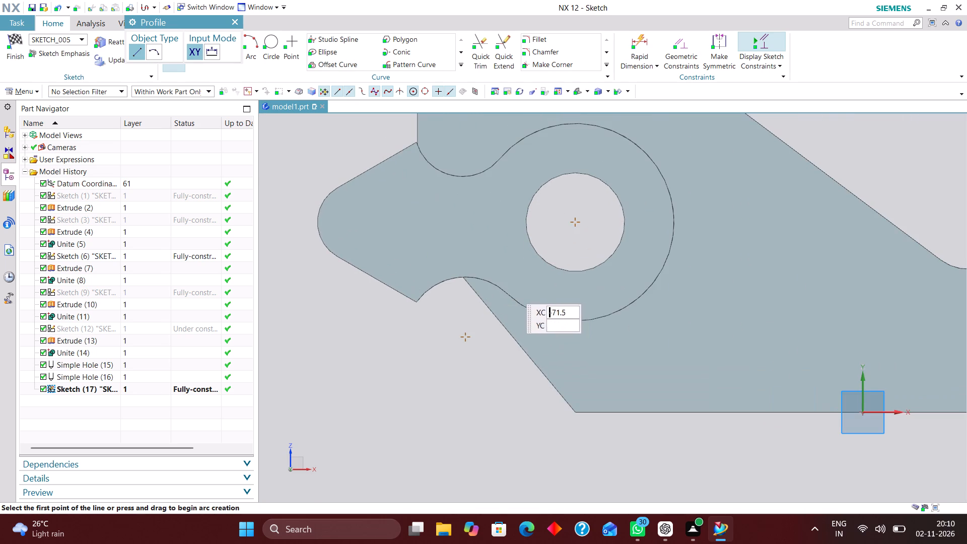
left_click_drag(193, 32, 172, 146)
left_click_drag(192, 16, 190, 35)
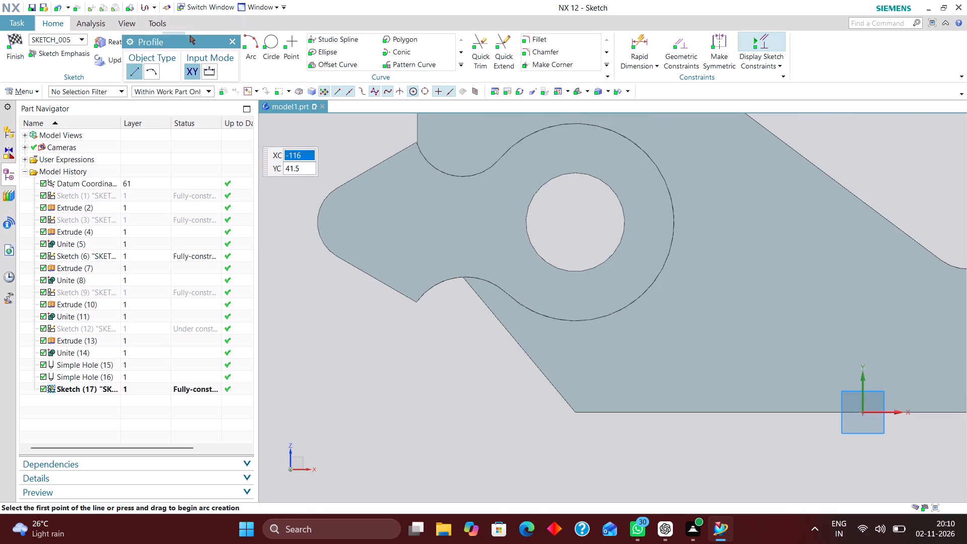
left_click_drag(190, 35, 163, 112)
left_click(226, 35)
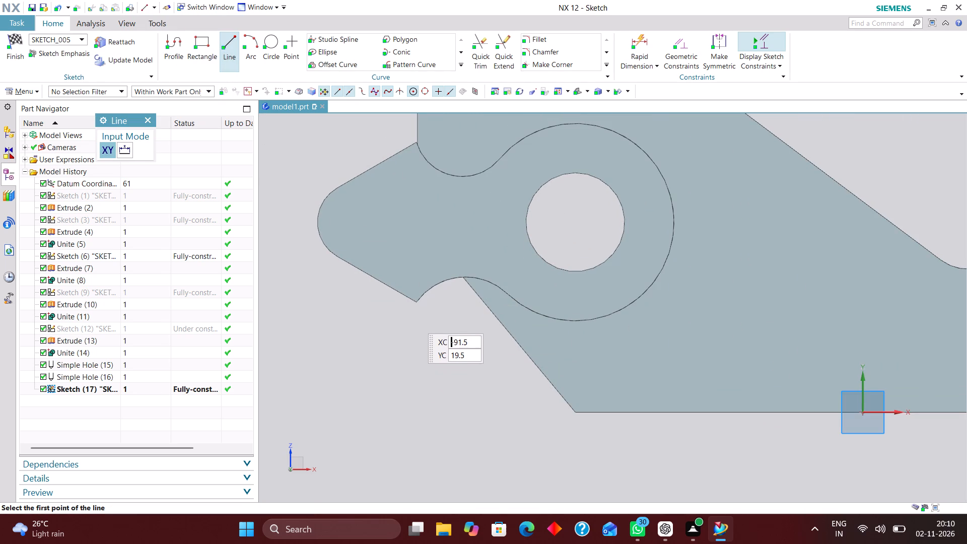
left_click(371, 289)
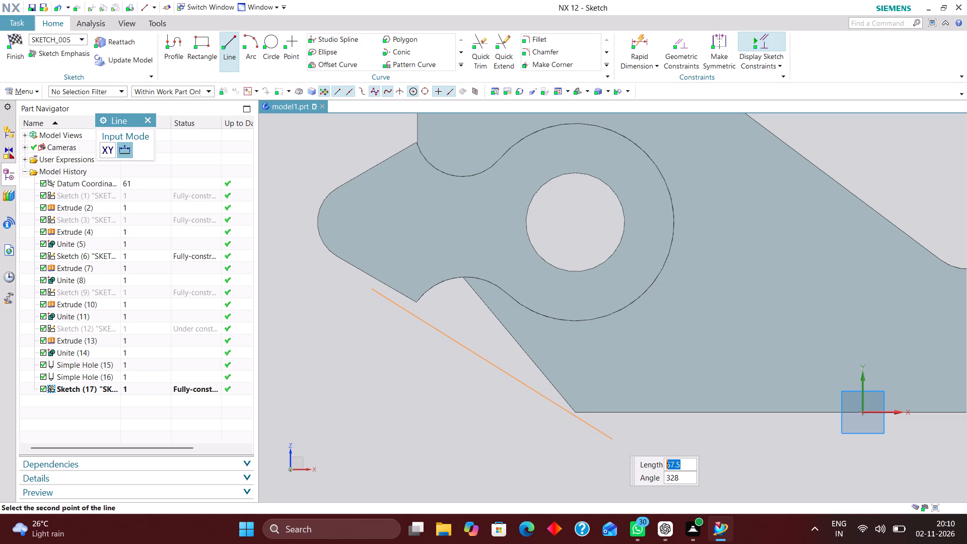
left_click(609, 437)
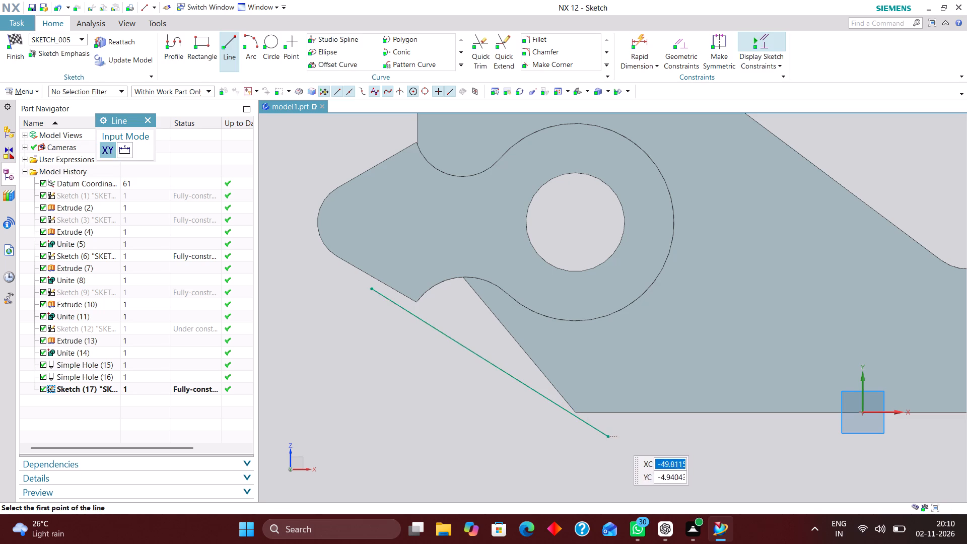
Close a triangle with a vertical line up from the inclined line's lower end and a roughly 48 mm horizontal line to its upper end.
left_click(608, 439)
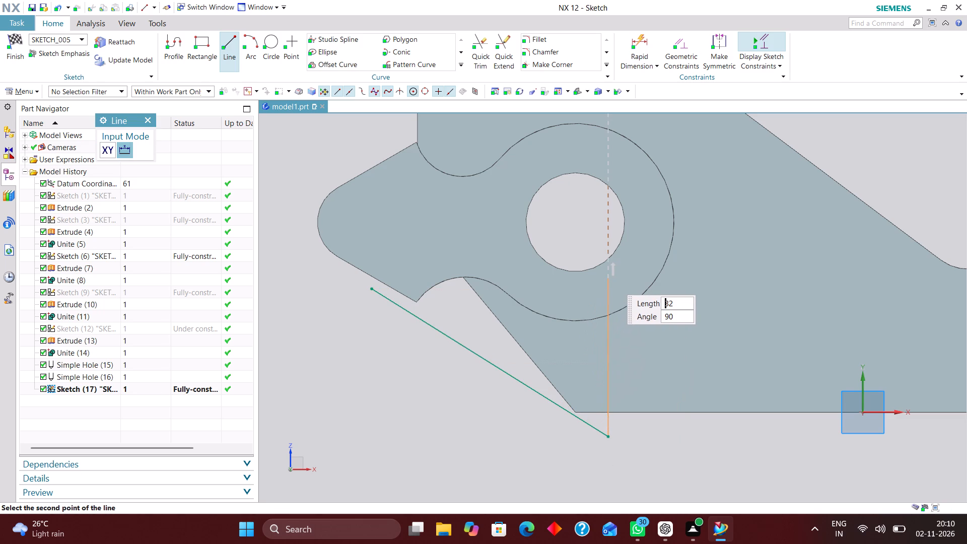
left_click(609, 283)
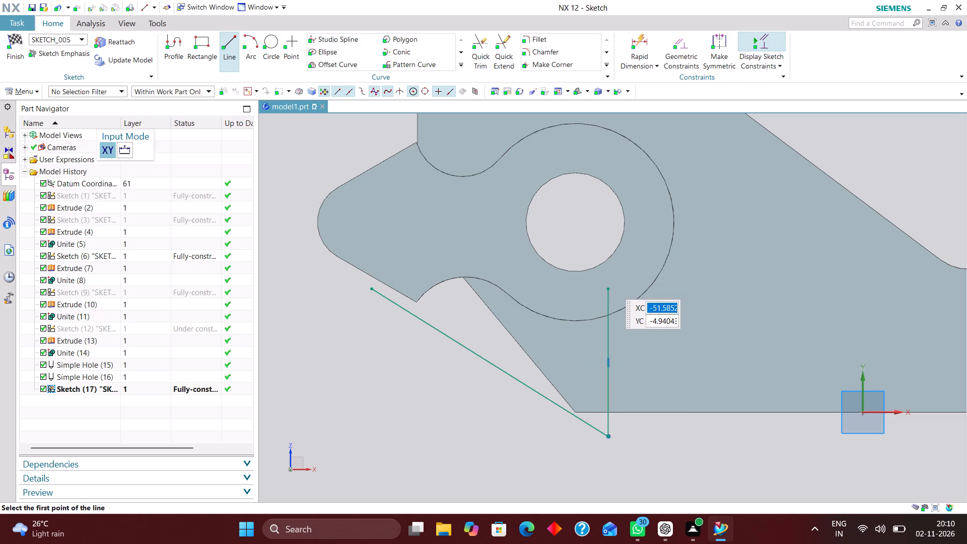
left_click(608, 286)
left_click(368, 286)
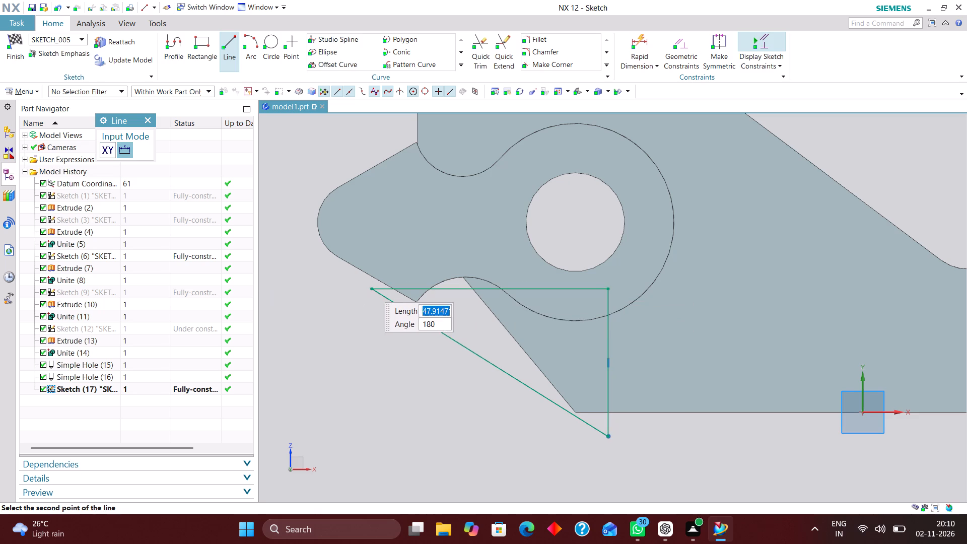
left_click(146, 116)
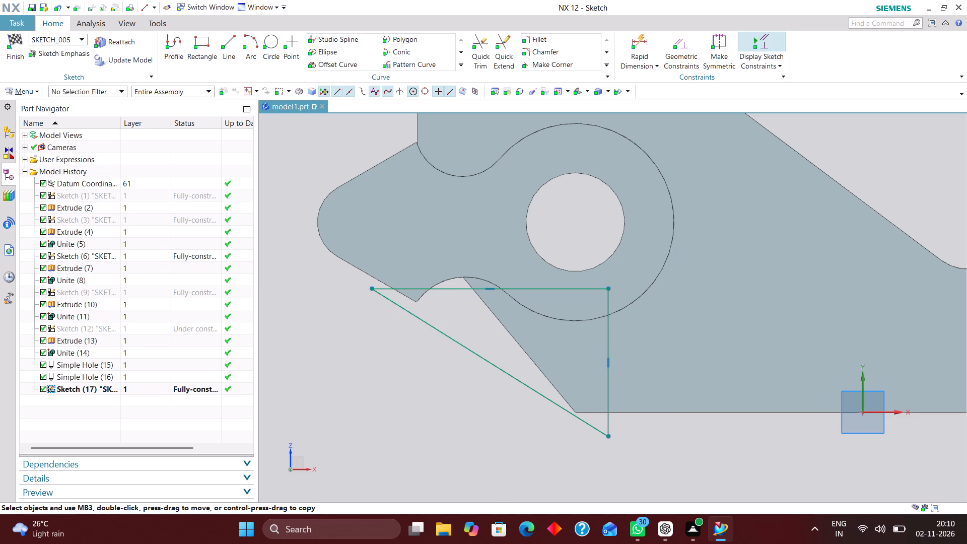
Reposition the triangle so its lower corner meets the body's sloped-edge corner and the inclined line's upper end meets the boss arm's lower straight edge.
scroll(388, 306, "up", 2)
left_click_drag(397, 304, 396, 304)
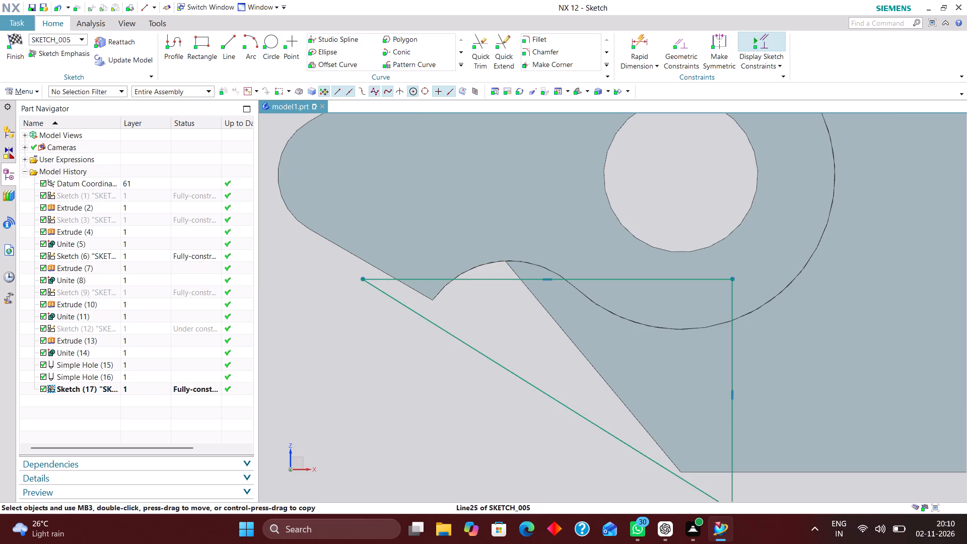
left_click_drag(396, 304, 395, 286)
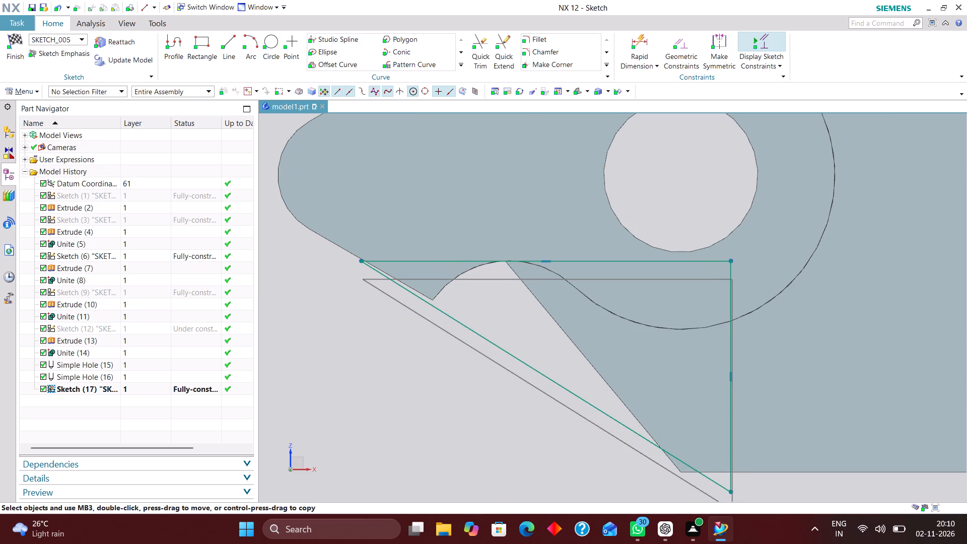
left_click_drag(395, 286, 395, 286)
left_click_drag(733, 492, 712, 484)
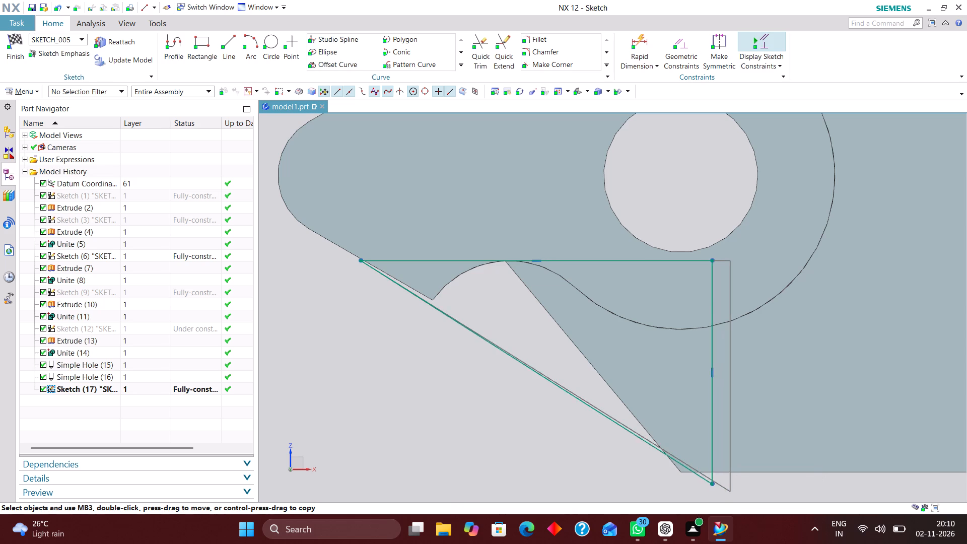
left_click_drag(712, 484, 685, 475)
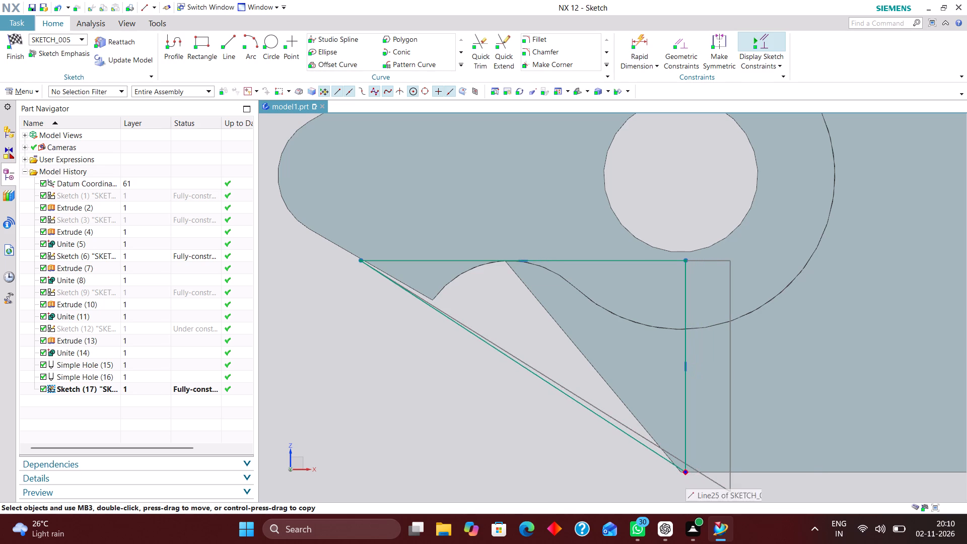
left_click_drag(685, 475, 677, 474)
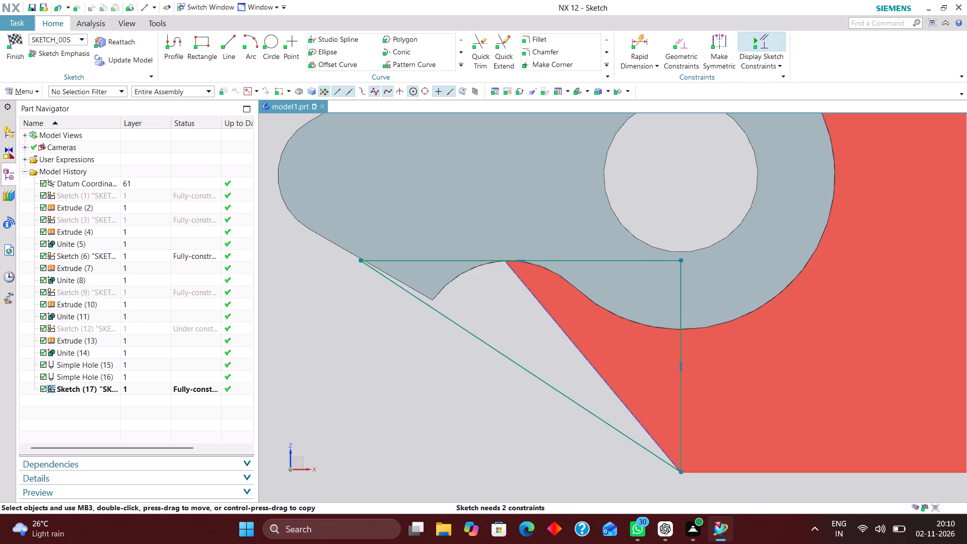
left_click_drag(364, 261, 344, 230)
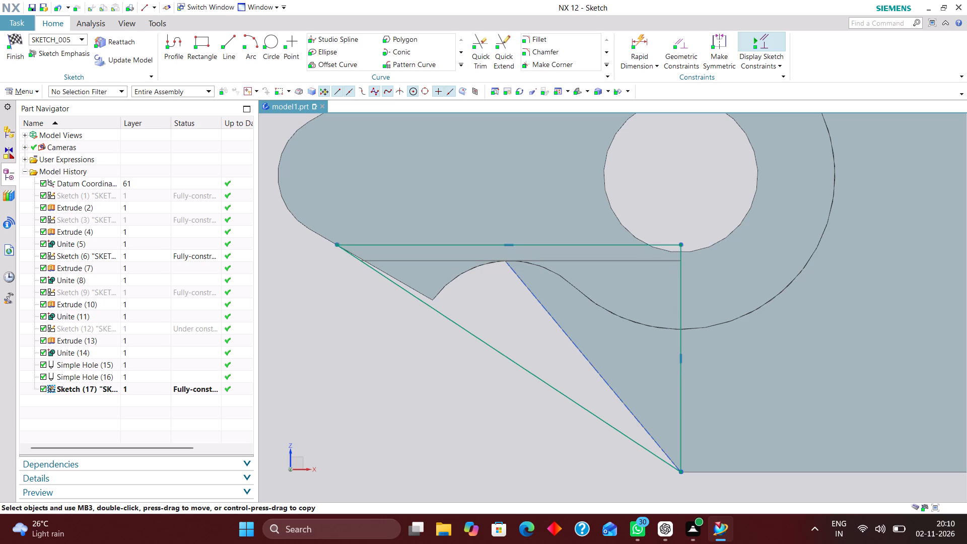
left_click_drag(344, 230, 348, 239)
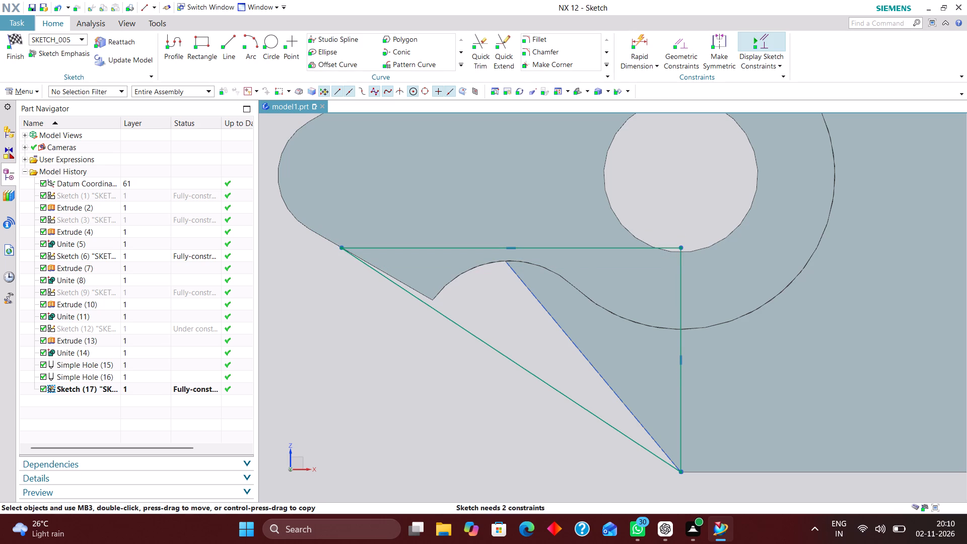
Delete the triangle's inclined line and the constraint tying its lower corner to the body's sloped-edge corner.
left_click_drag(683, 471, 663, 460)
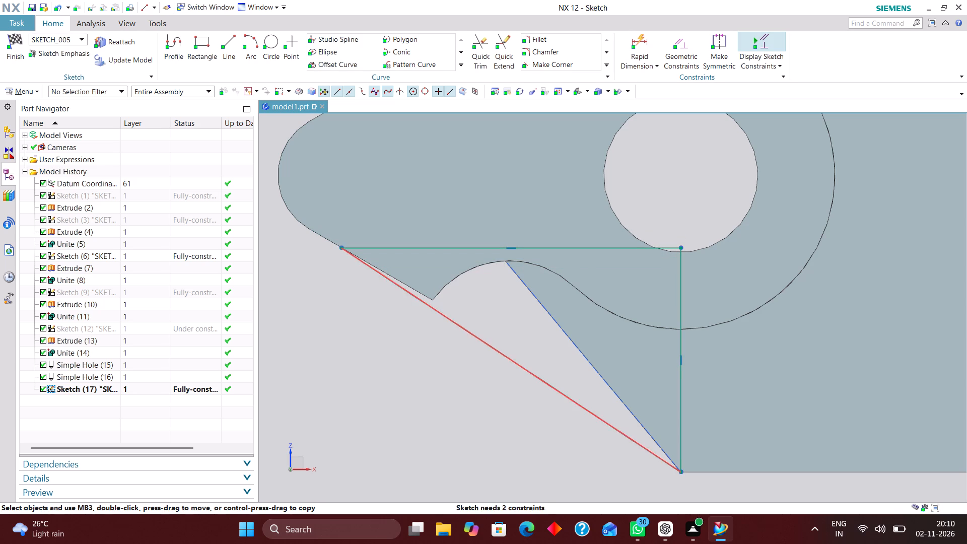
right_click_drag(642, 447, 598, 434)
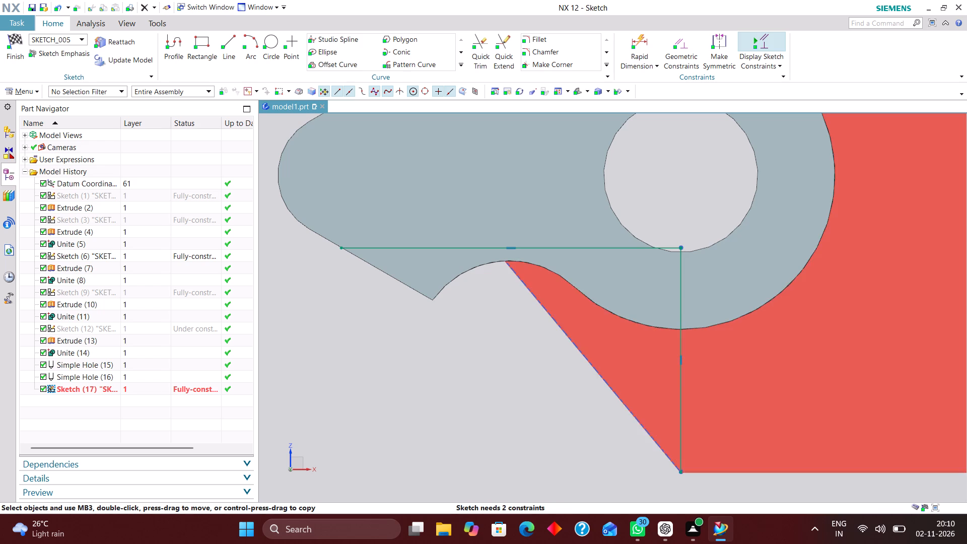
right_click_drag(683, 474, 500, 406)
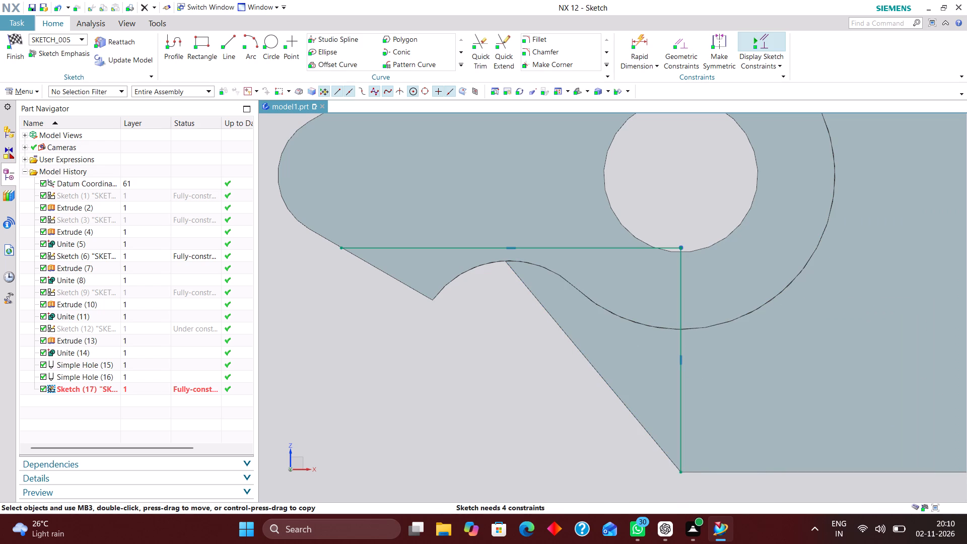
Sketch a line about 60 mm long at 330° from the horizontal line's outer end, continuing parallel along the boss arm's lower edge.
left_click(227, 43)
left_click(340, 249)
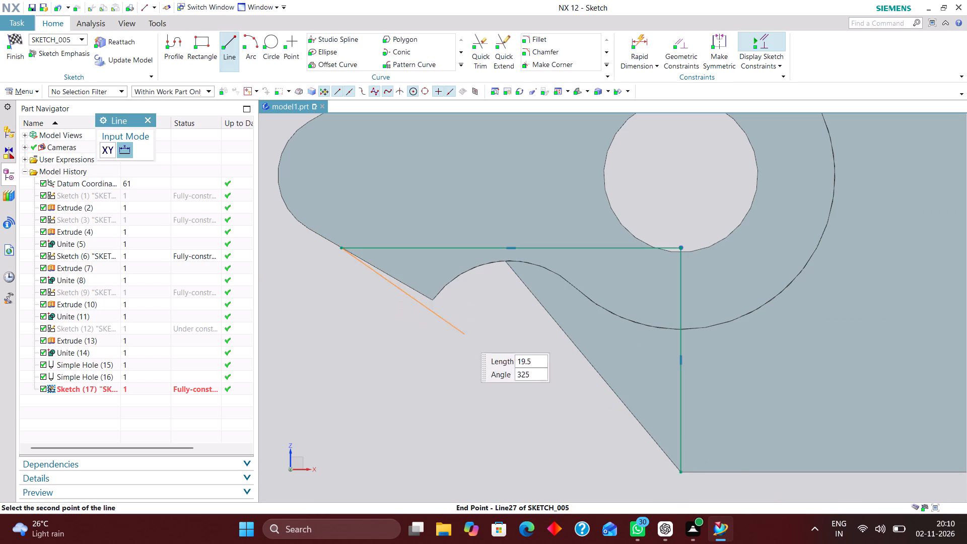
left_click(733, 490)
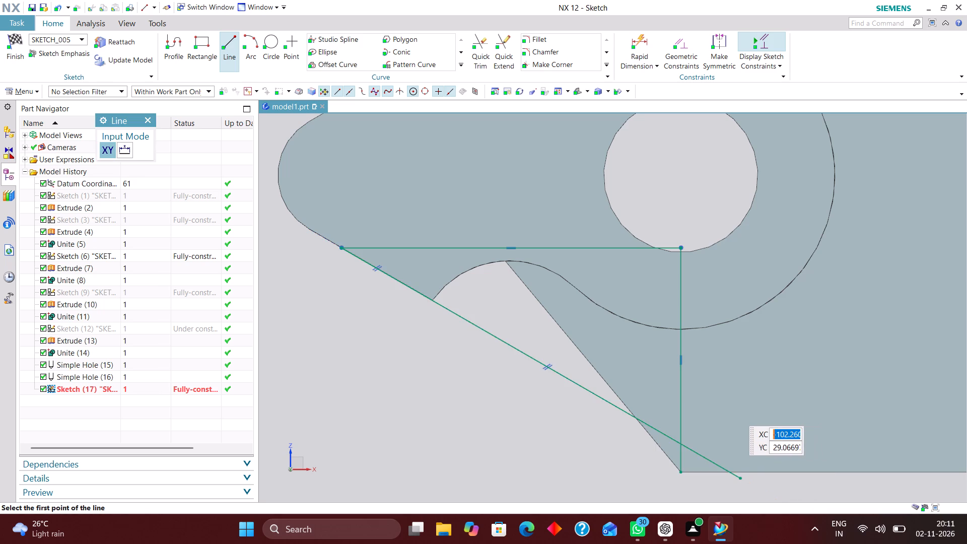
Add an angular rapid dimension between the horizontal line and the new inclined line.
left_click(634, 42)
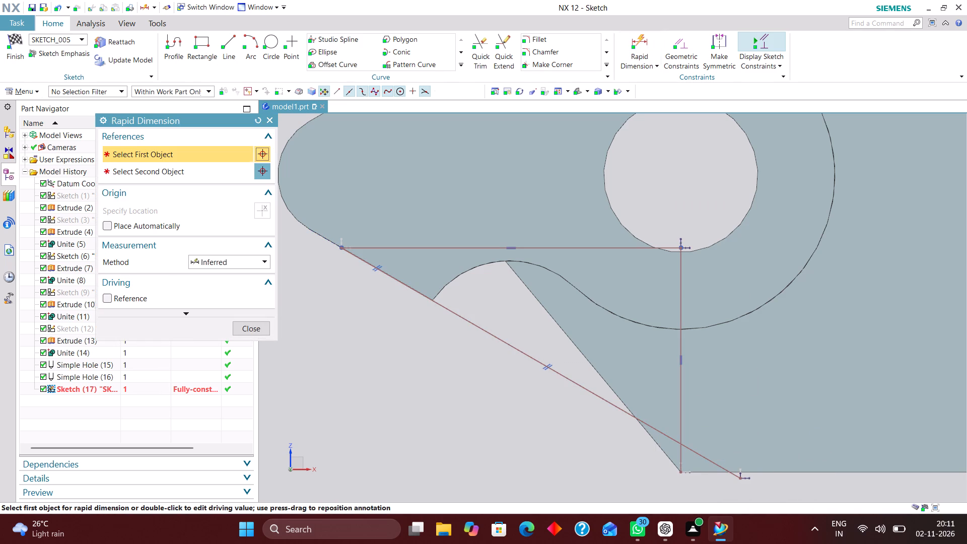
left_click(216, 261)
left_click(226, 343)
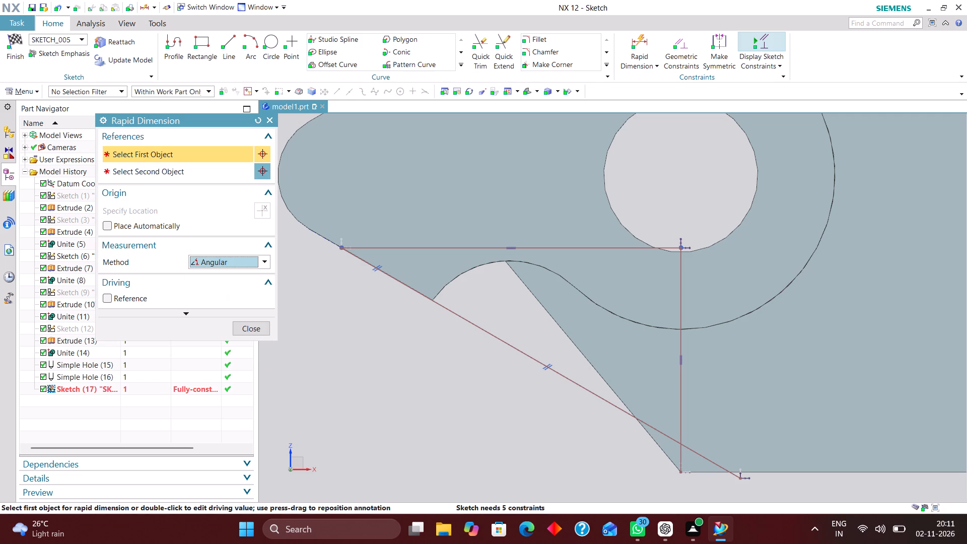
left_click(435, 250)
left_click(457, 315)
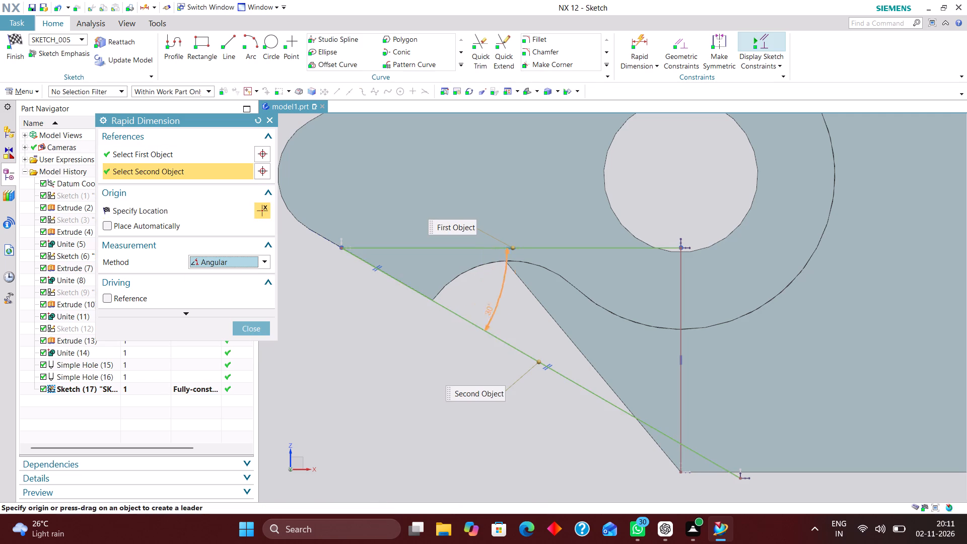
left_click(511, 296)
left_click(490, 295)
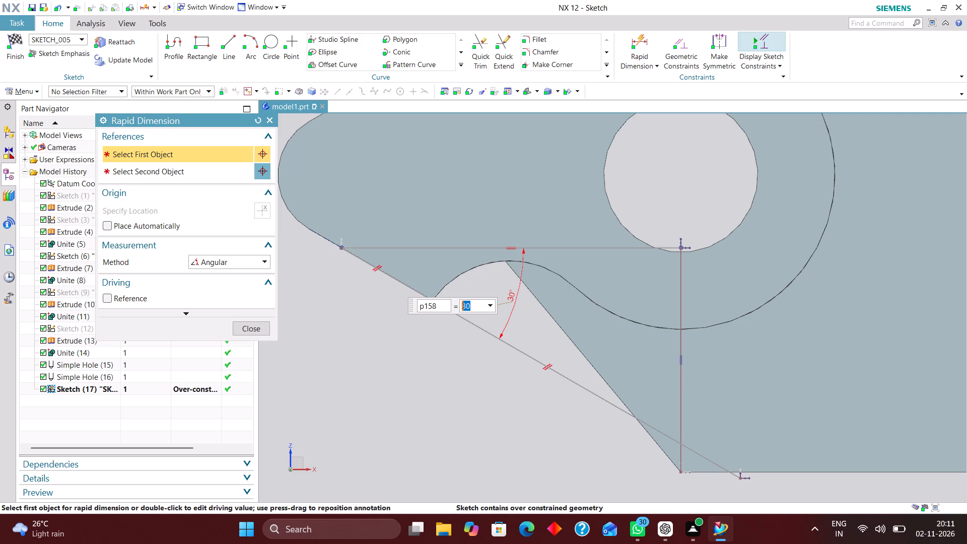
left_click(259, 329)
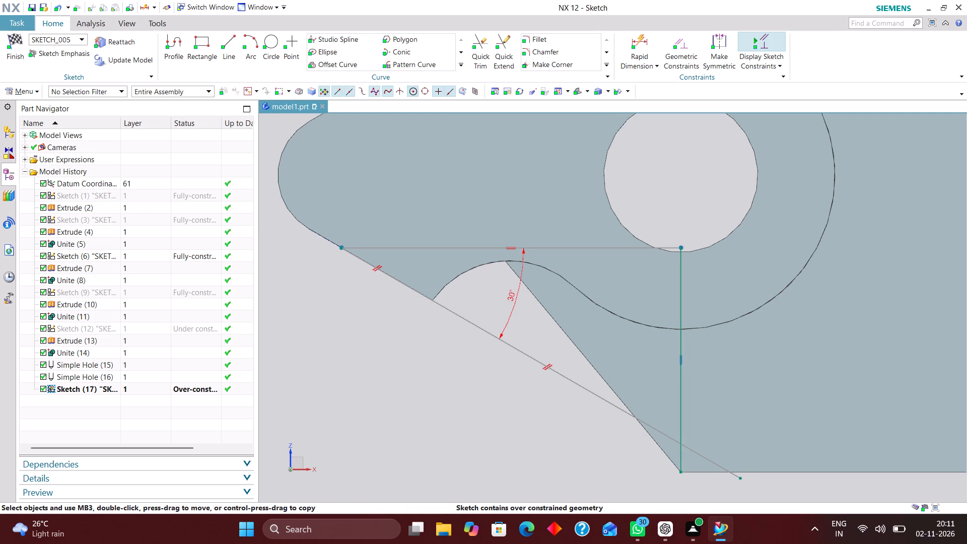
Delete the inclined line's parallel constraint and finish the sketch.
scroll(381, 265, "up", 1)
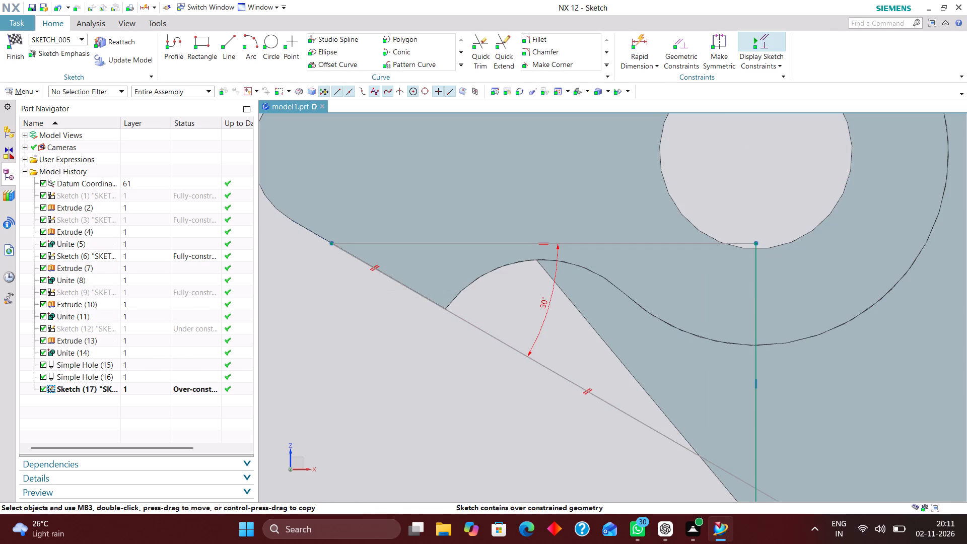
right_click_drag(594, 389, 427, 359)
scroll(538, 353, "down", 3)
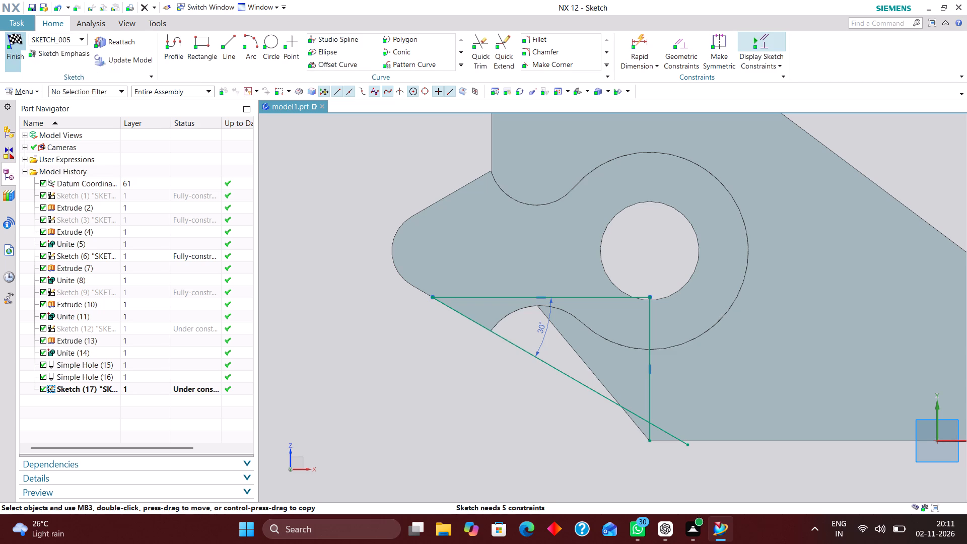
left_click(19, 34)
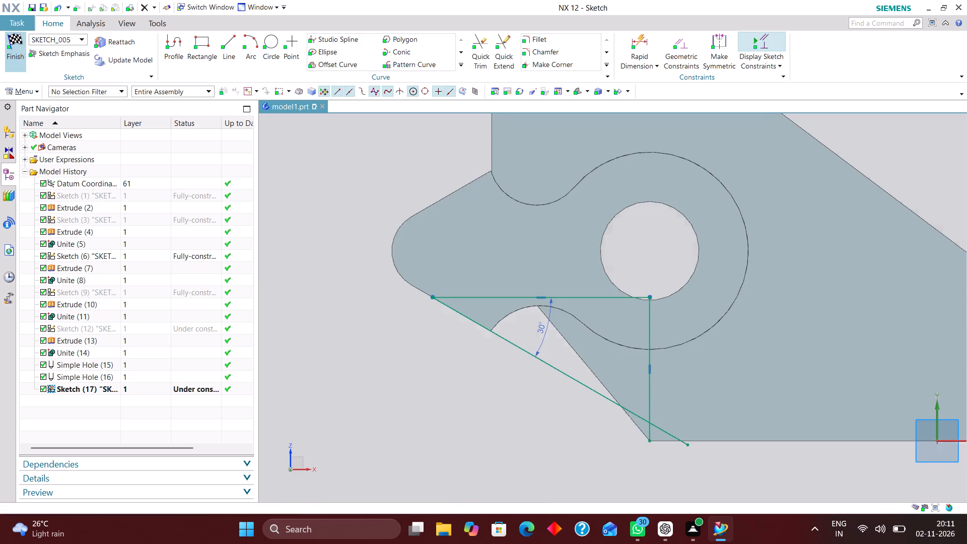
Reopen Sketch (12), the boss arm profile, using Edit with Rollback.
scroll(548, 298, "down", 3)
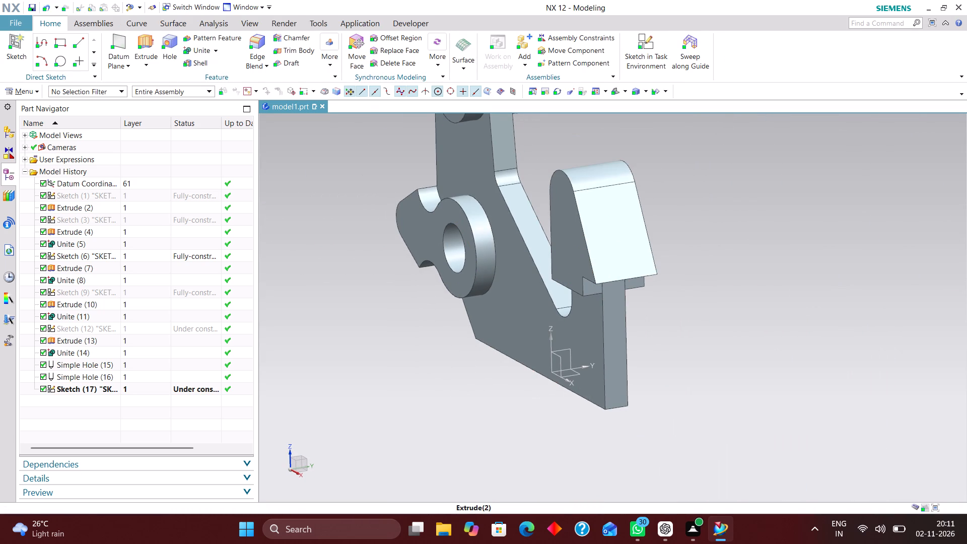
left_click(140, 329)
right_click(140, 328)
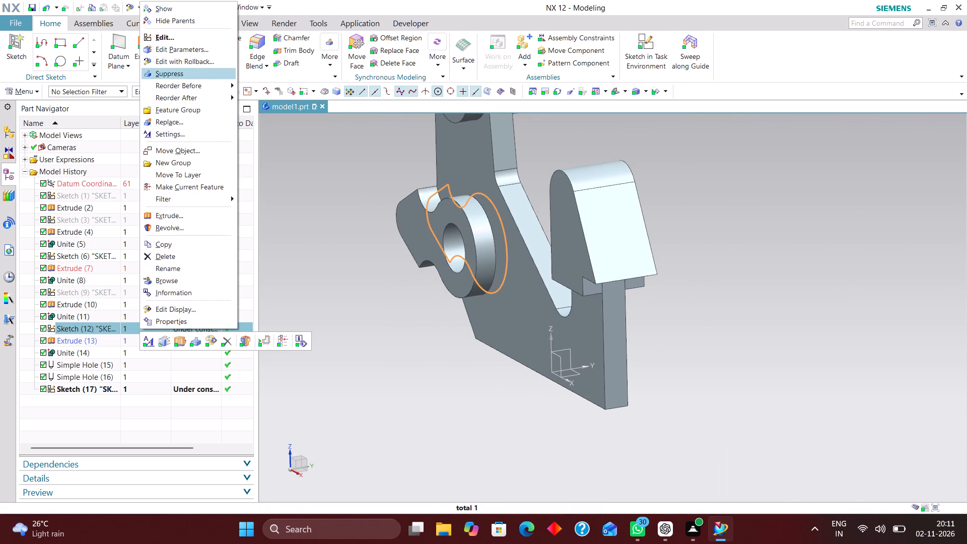
left_click(209, 65)
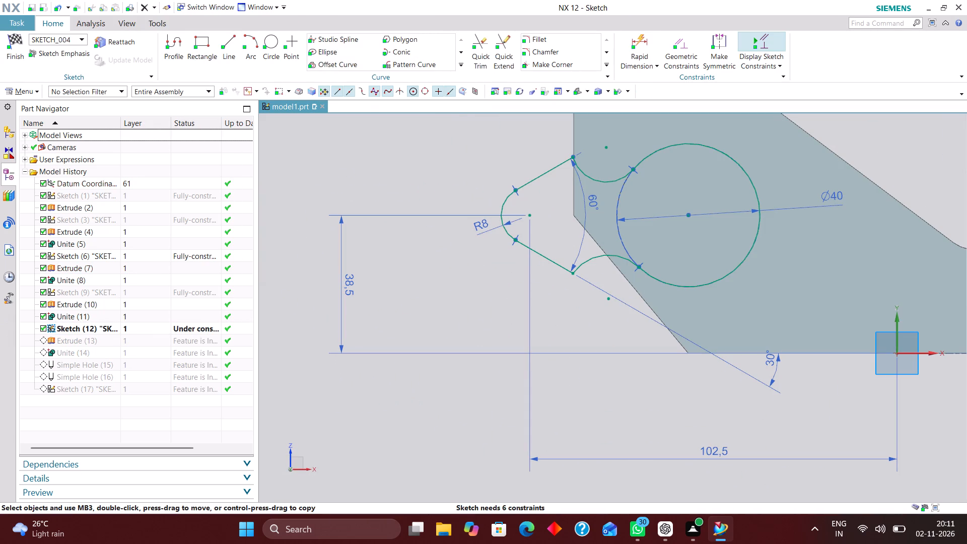
Reposition the 60° angle dimension closer to the boss arm's rounded end.
scroll(592, 213, "up", 2)
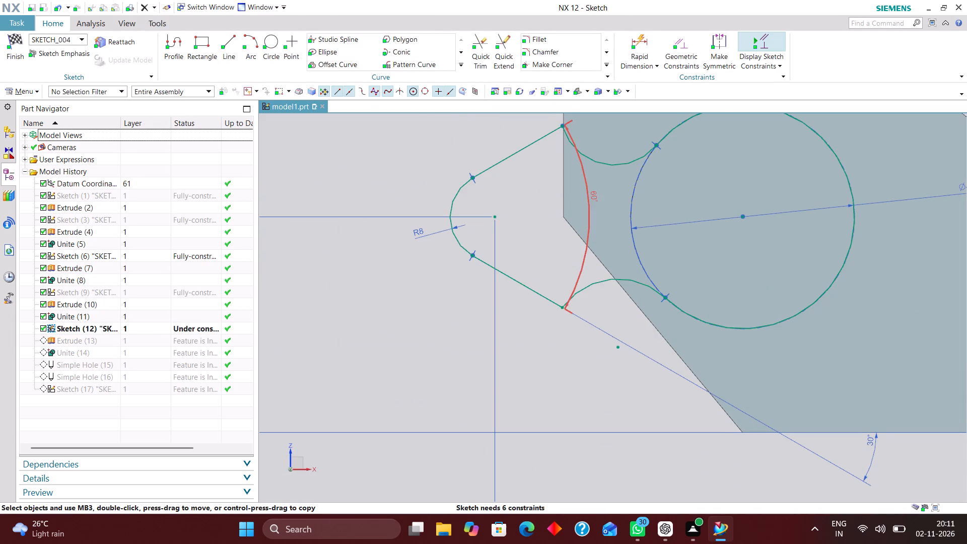
left_click_drag(592, 197, 532, 211)
scroll(593, 325, "down", 2)
scroll(778, 381, "up", 1)
Adjust the angle between the arm's lower edge and the horizontal baseline, trying 28, 35, 34 and 32 degrees before setting 33 degrees.
left_click_drag(771, 405, 779, 418)
double_click(780, 416)
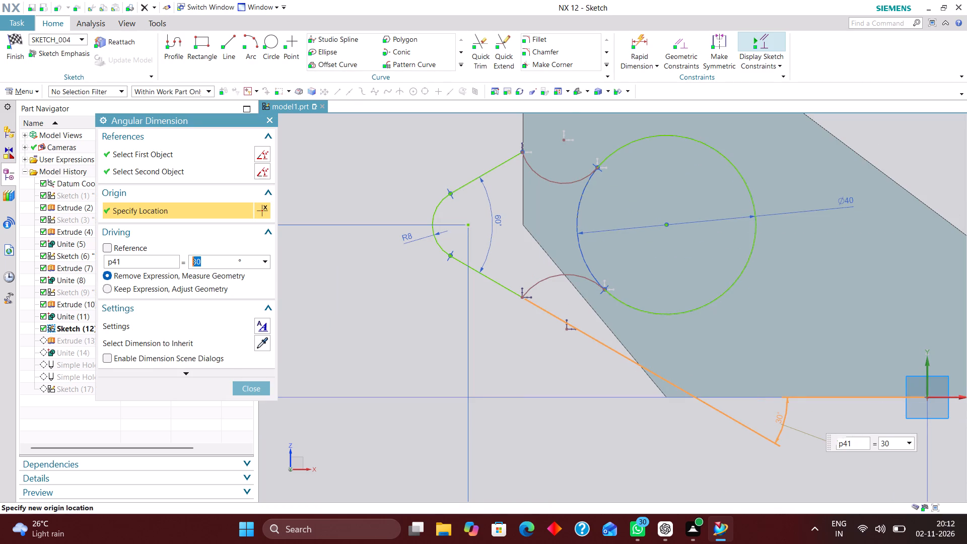
left_click_drag(895, 444, 836, 454)
type("28")
key("Return")
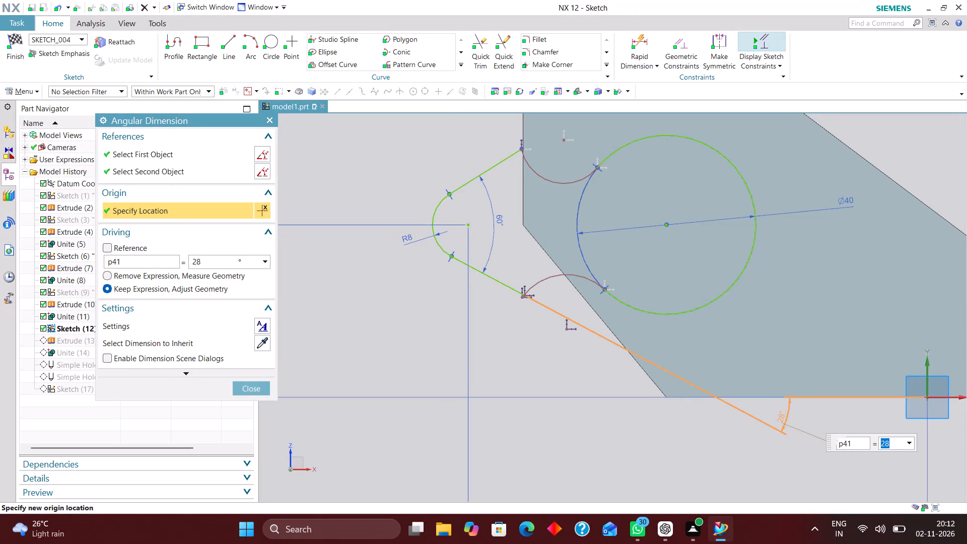
type("35")
key("Return")
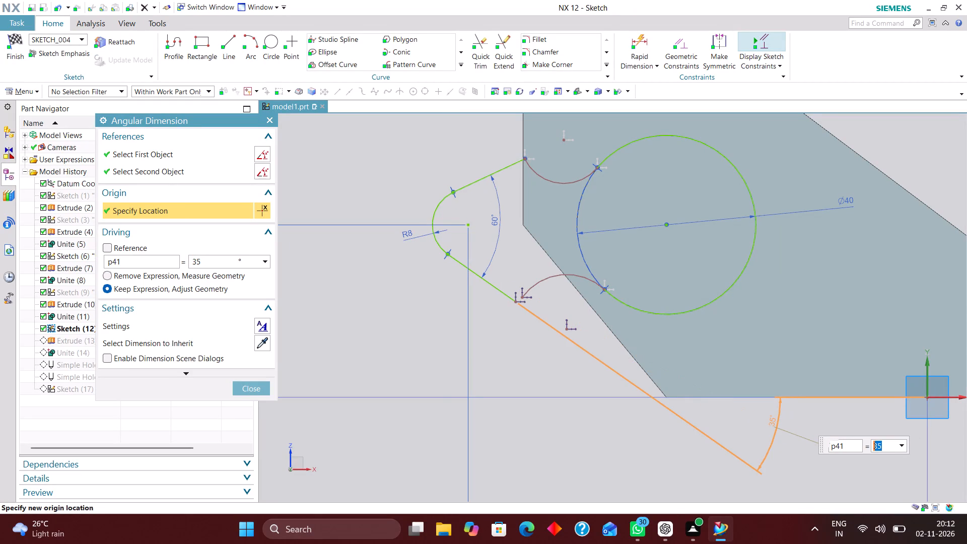
type("34")
key("Return")
key("3")
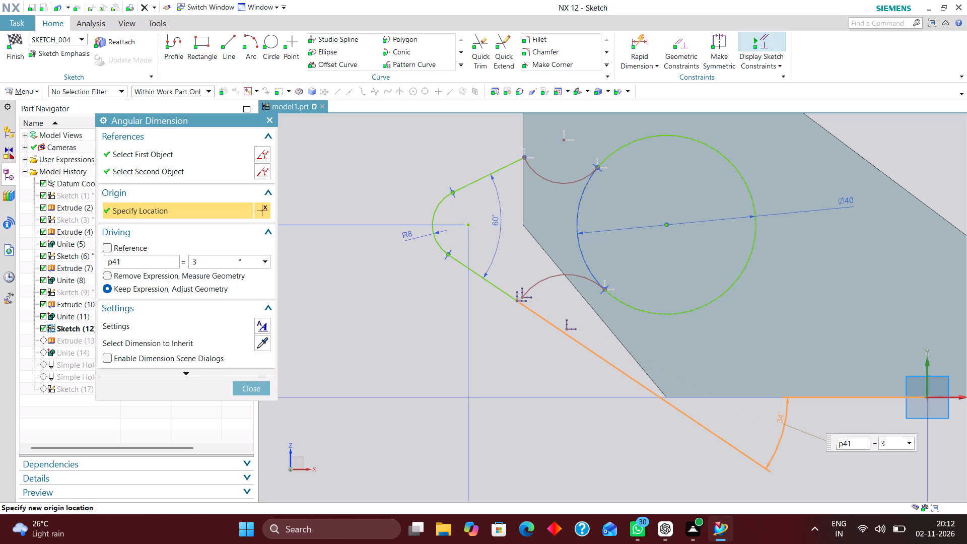
key("2")
key("Return")
type("33")
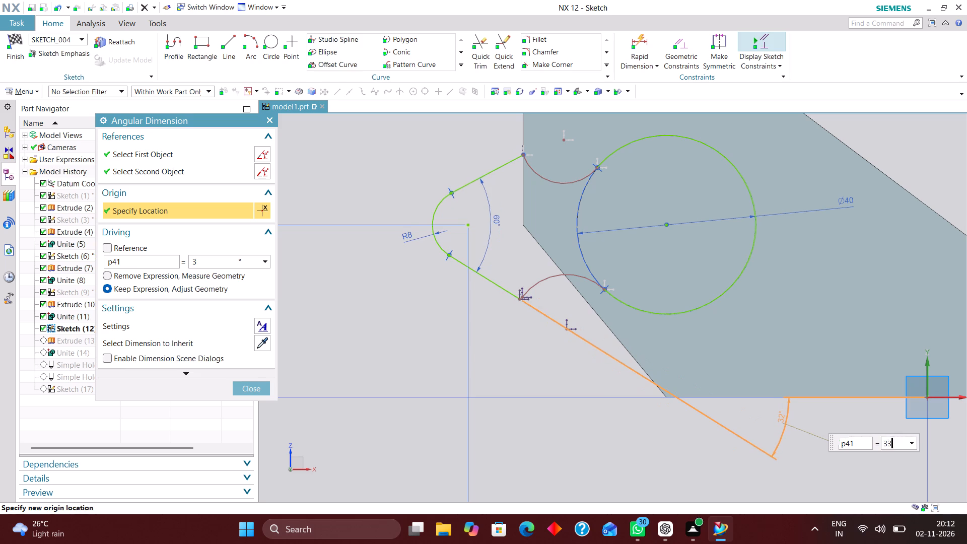
key("Return")
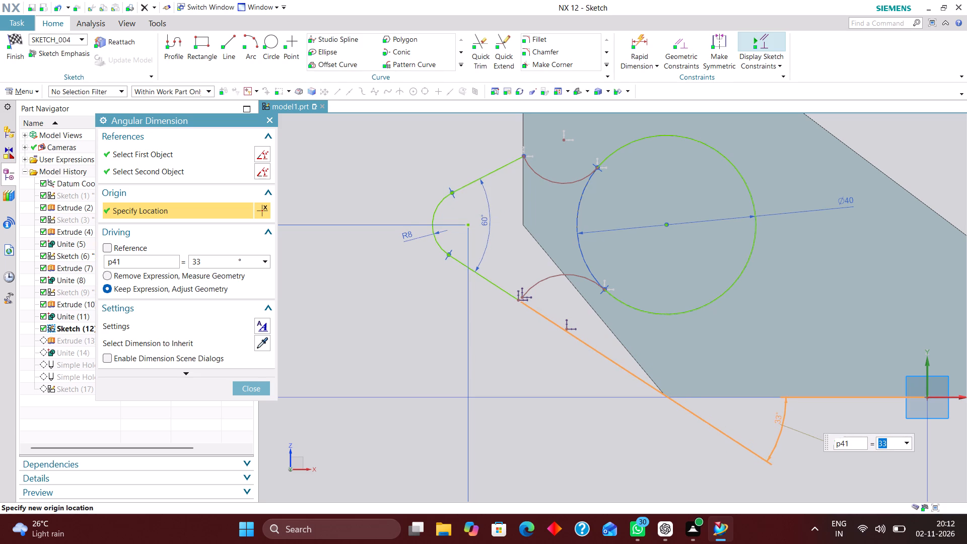
Set the angle between the boss arm's lower edge and the horizontal baseline to 33.2 degrees.
scroll(721, 416, "up", 7)
scroll(645, 337, "down", 2)
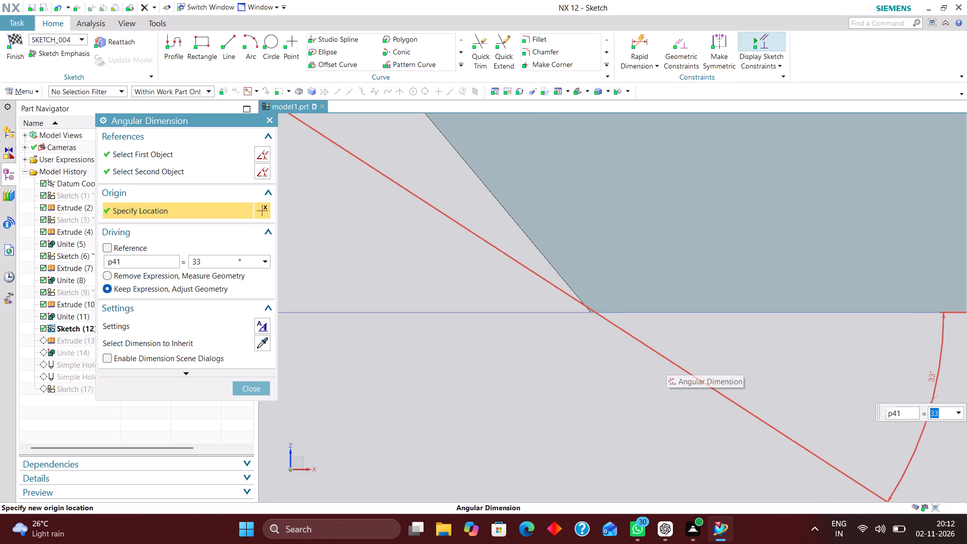
type("33.2")
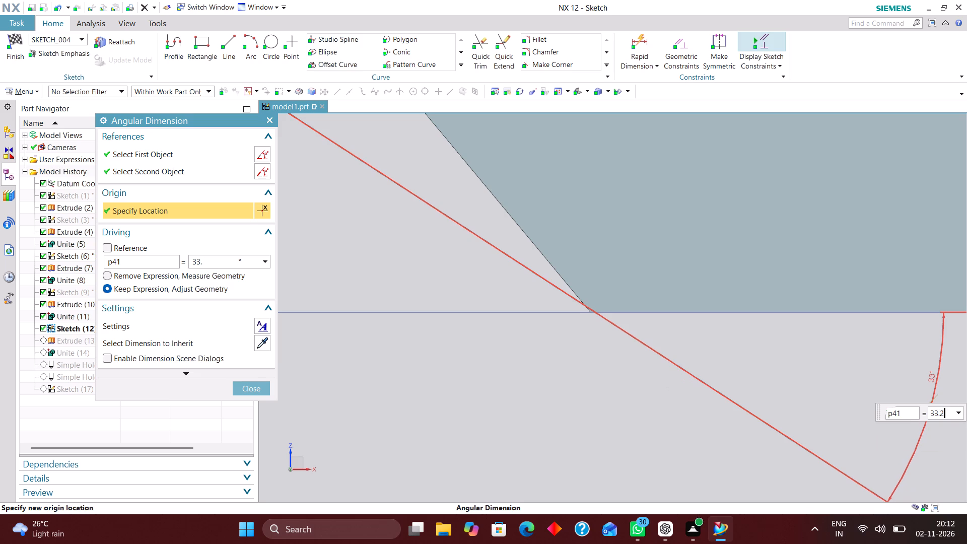
key("Return")
scroll(590, 323, "down", 5)
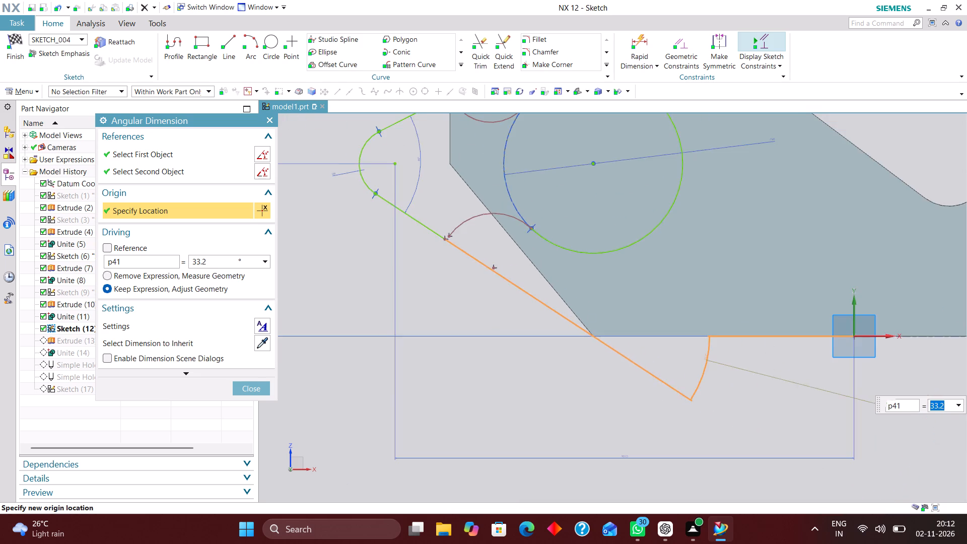
scroll(585, 393, "down", 1)
scroll(379, 133, "up", 2)
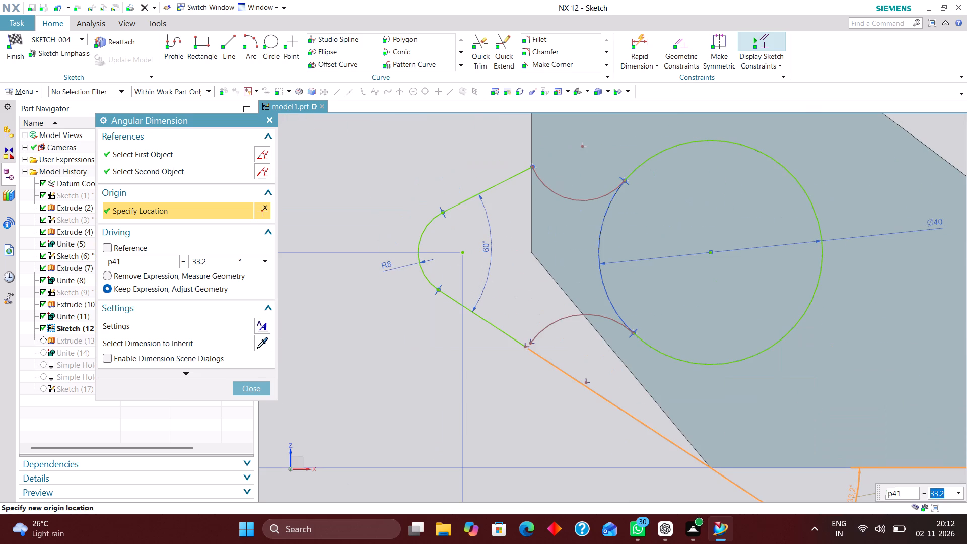
left_click(245, 384)
Reshape the lower concave arc and join its free end to the endpoint of the arm's lower edge.
scroll(577, 318, "up", 1)
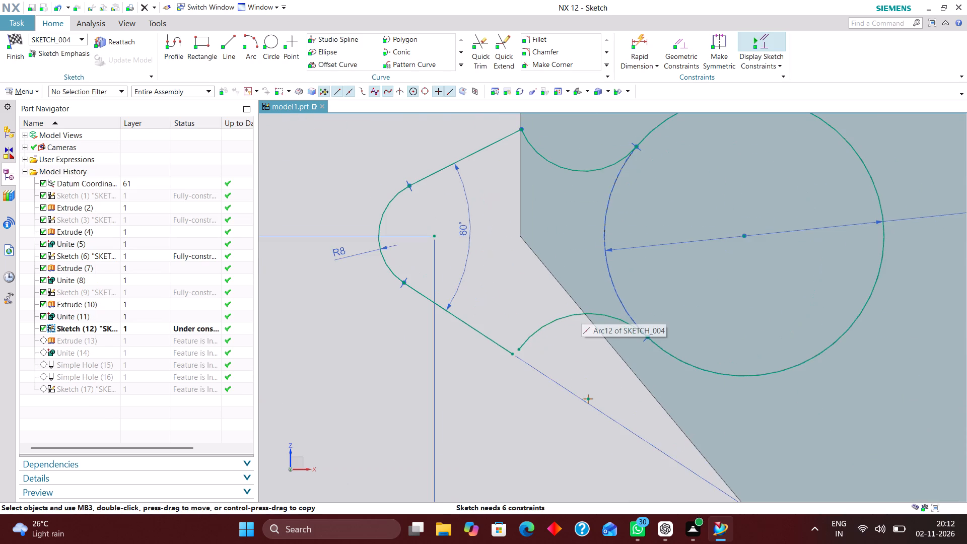
left_click_drag(556, 320, 552, 357)
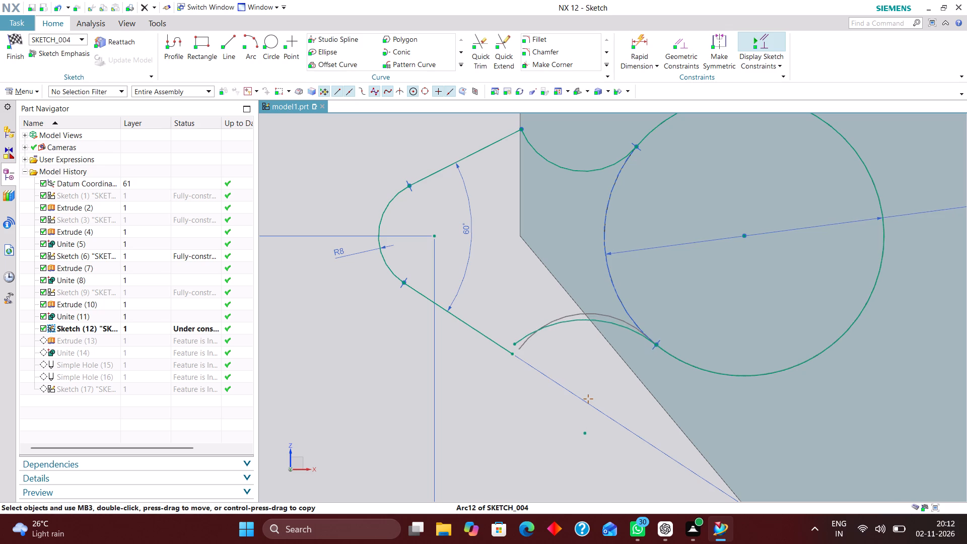
left_click_drag(552, 357, 552, 365)
left_click_drag(514, 344, 512, 354)
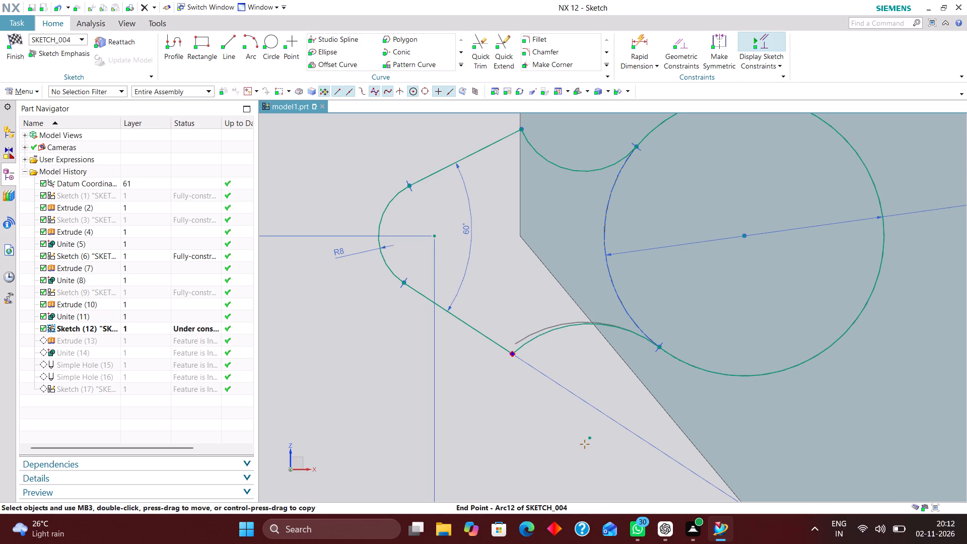
left_click_drag(512, 354, 511, 355)
Set the angle between the boss arm's two straight edges to 33.2*2 degrees.
scroll(578, 363, "down", 1)
scroll(523, 177, "up", 3)
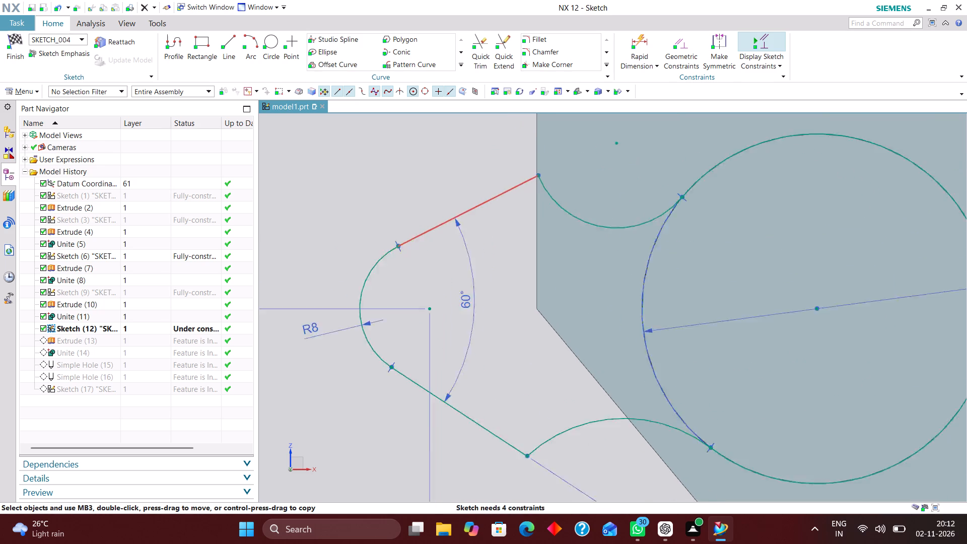
scroll(523, 179, "up", 1)
scroll(459, 261, "down", 4)
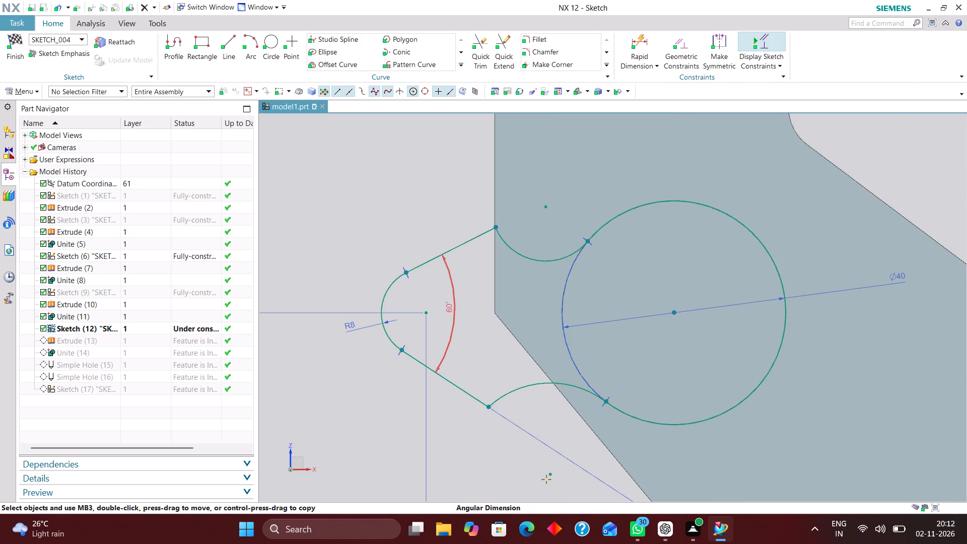
scroll(453, 319, "down", 2)
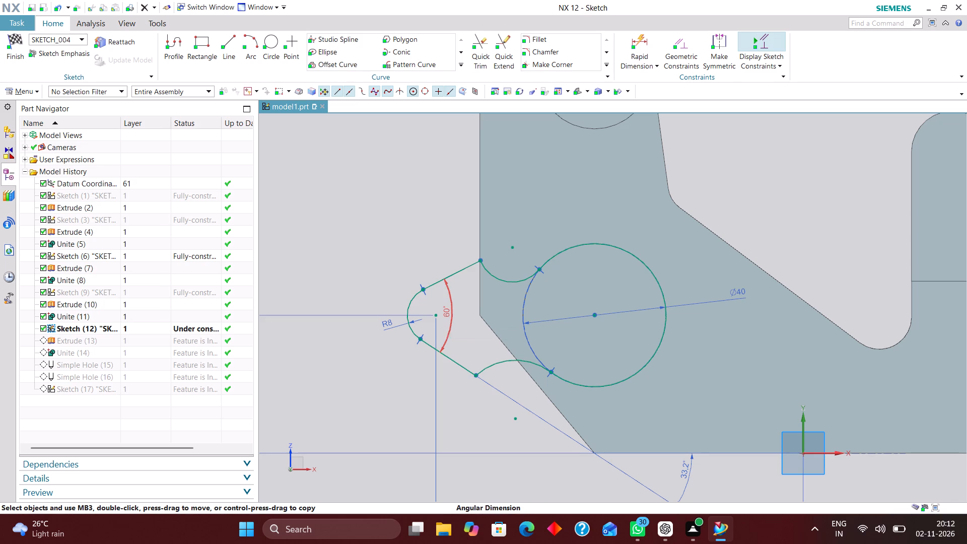
double_click(449, 315)
left_click_drag(561, 336, 508, 342)
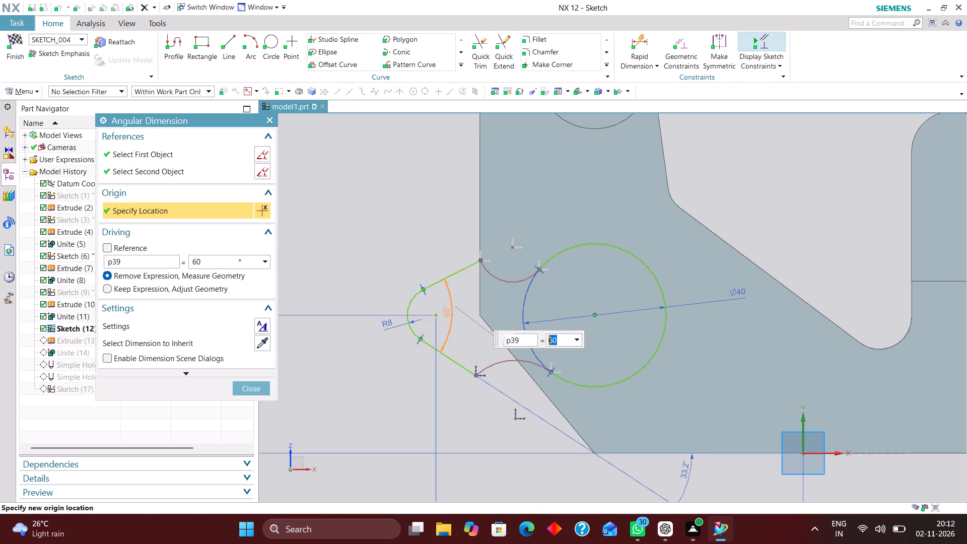
type("33.2")
key("asterisk")
key("2")
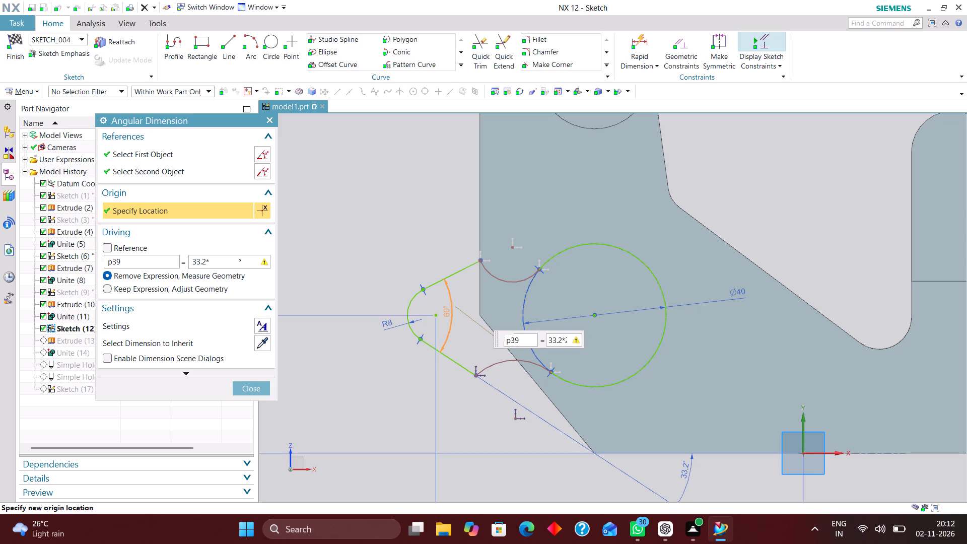
key("Return")
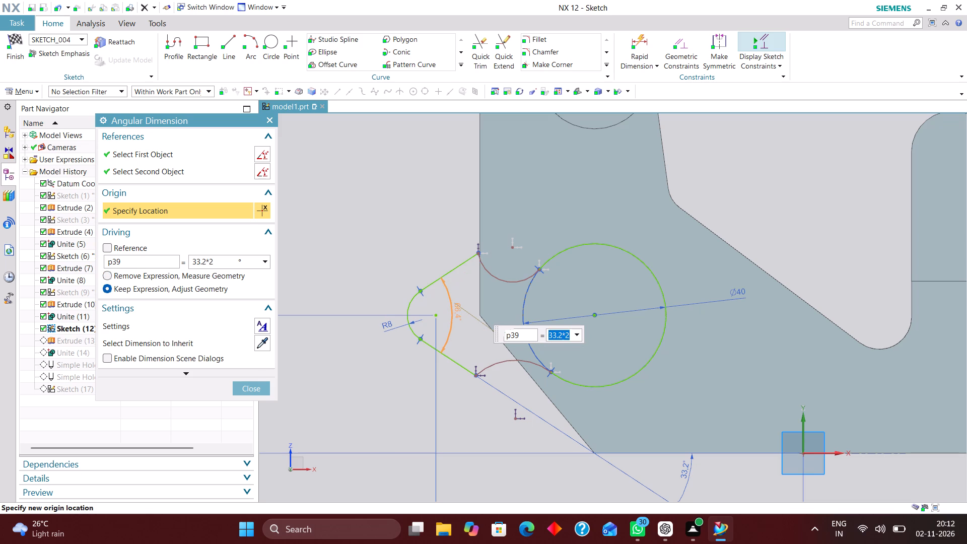
left_click(262, 390)
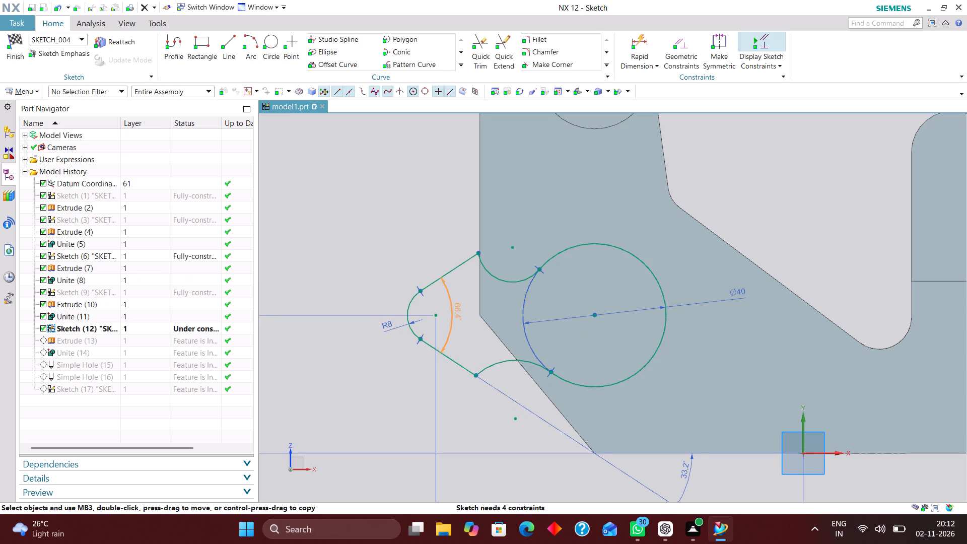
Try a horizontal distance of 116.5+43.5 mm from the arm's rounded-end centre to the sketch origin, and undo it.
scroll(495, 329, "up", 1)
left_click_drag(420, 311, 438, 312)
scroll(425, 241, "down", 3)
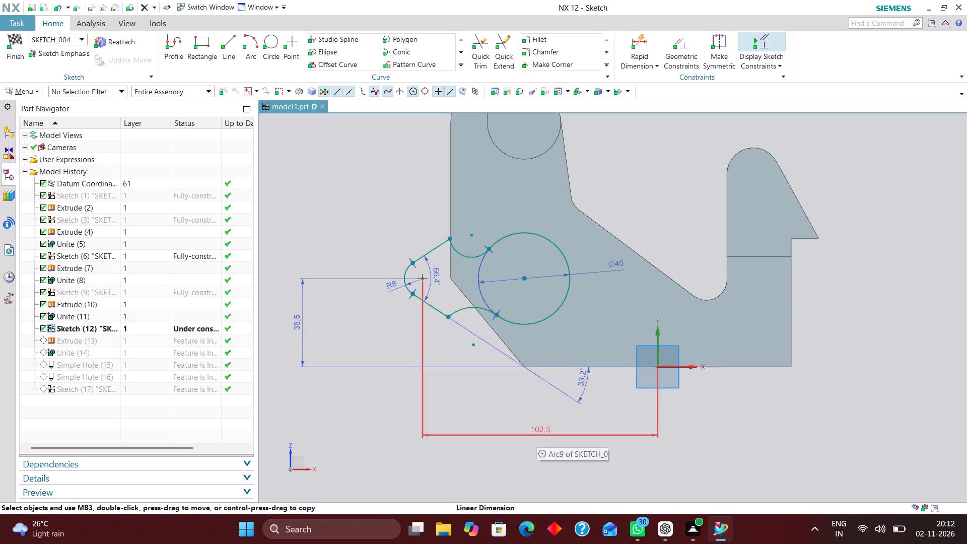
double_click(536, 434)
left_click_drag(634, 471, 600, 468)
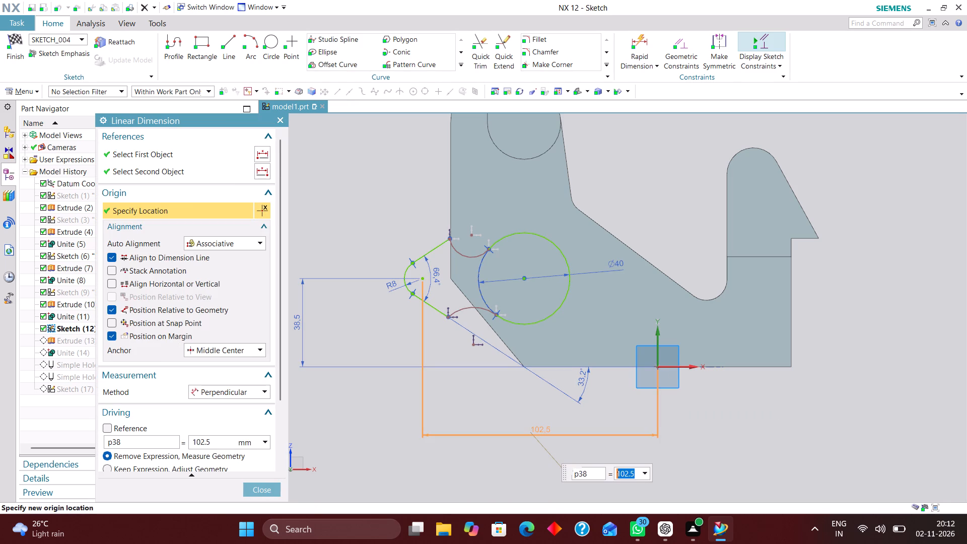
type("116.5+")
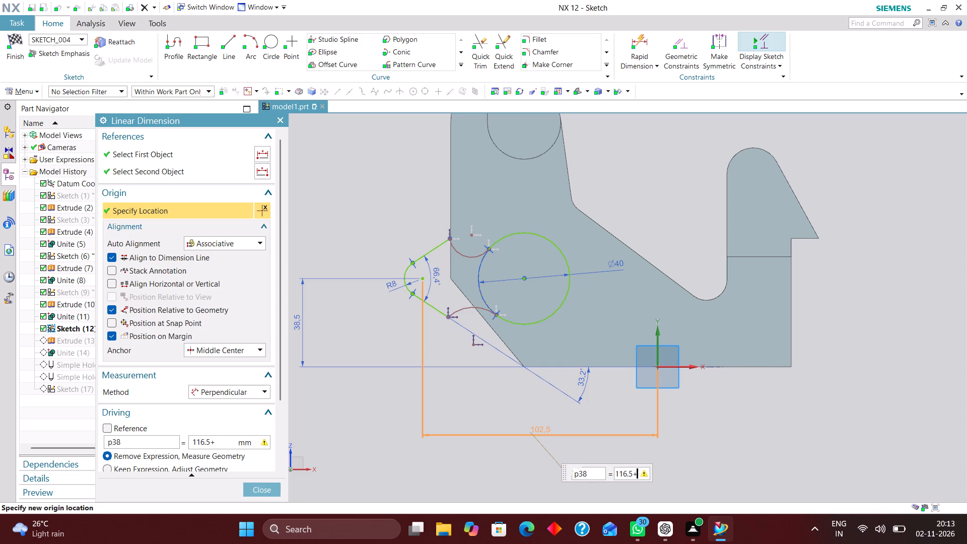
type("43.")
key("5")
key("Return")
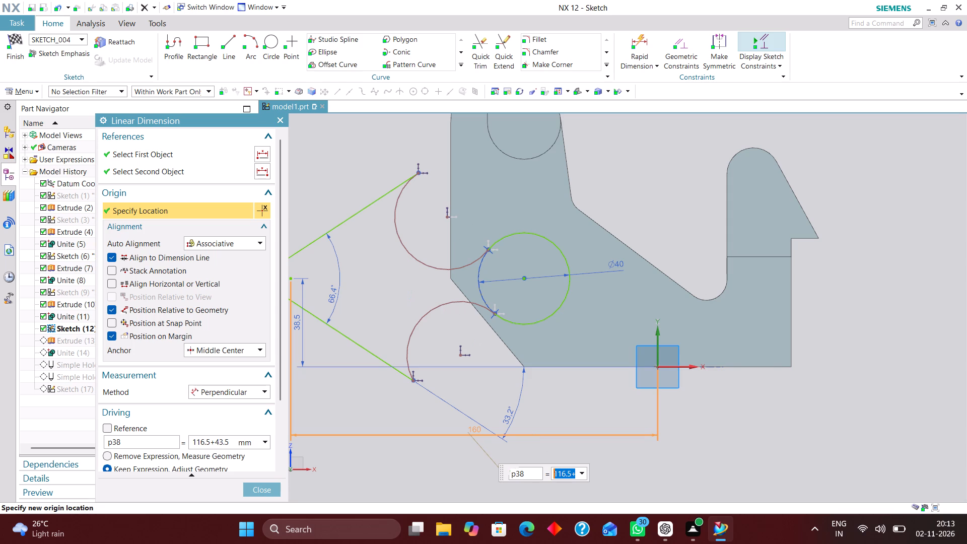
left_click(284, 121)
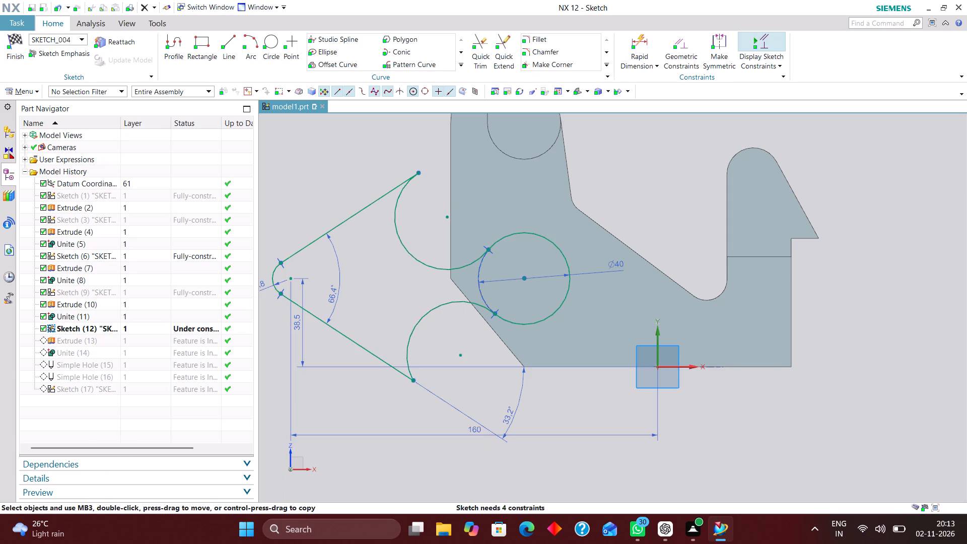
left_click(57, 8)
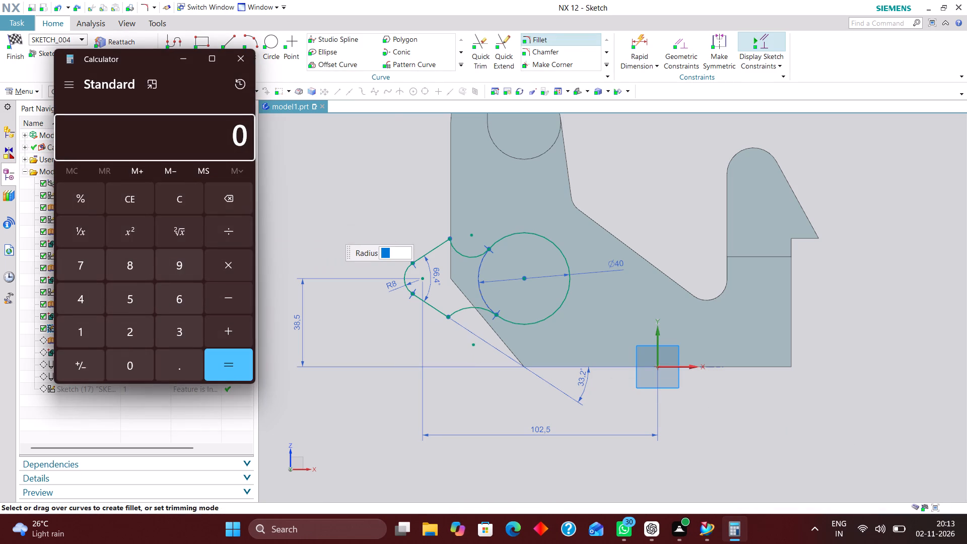
In Calculator, compute 116.5 ÷ 2 and add 43.5.
type("116.5/")
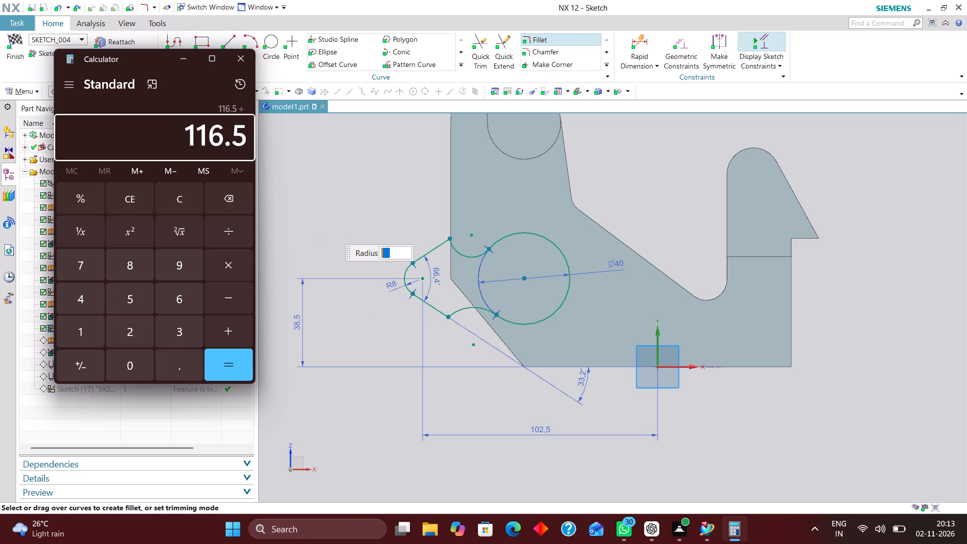
key("2")
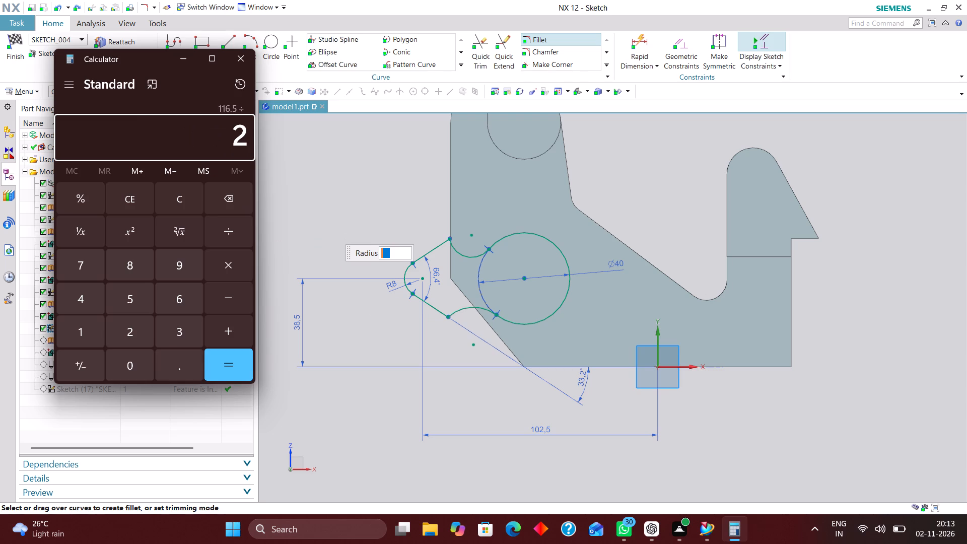
key("Return")
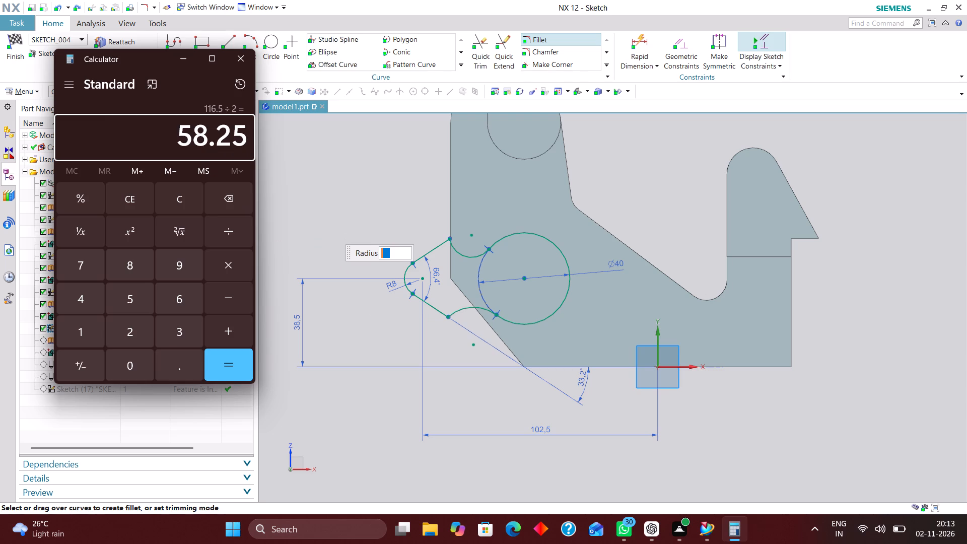
key("plus")
type("43.")
key("5")
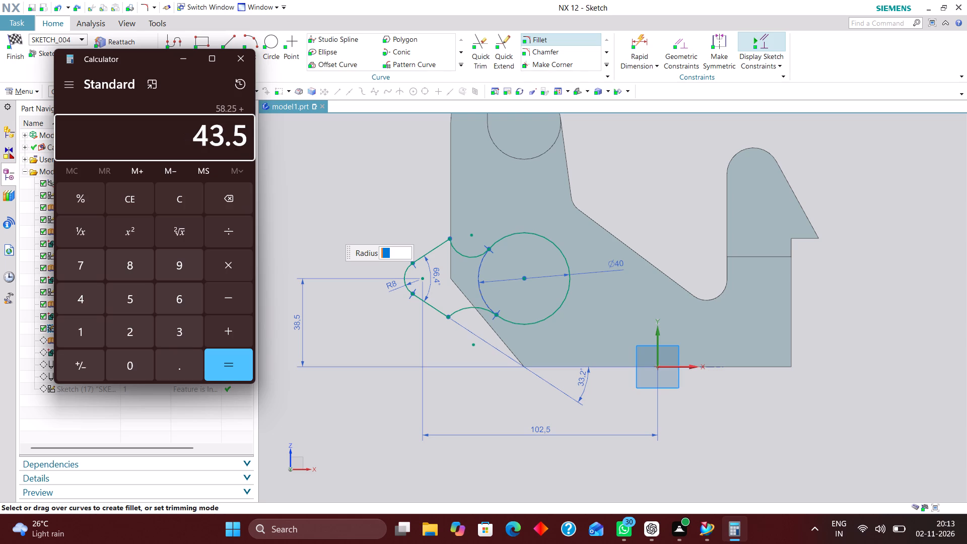
key("Return")
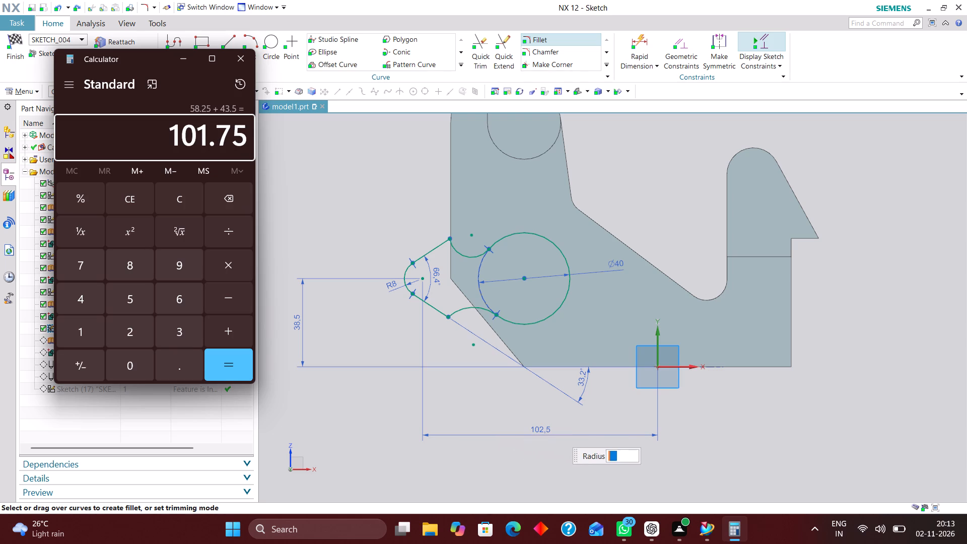
left_click(237, 53)
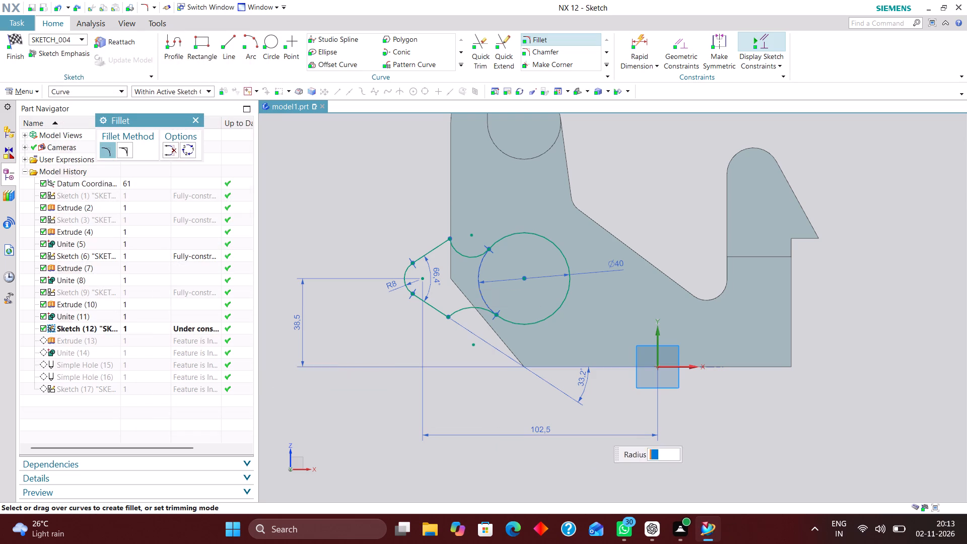
Leave Fillet and set the horizontal distance from the arm's rounded-end centre to the sketch origin to 101.75 mm.
double_click(541, 431)
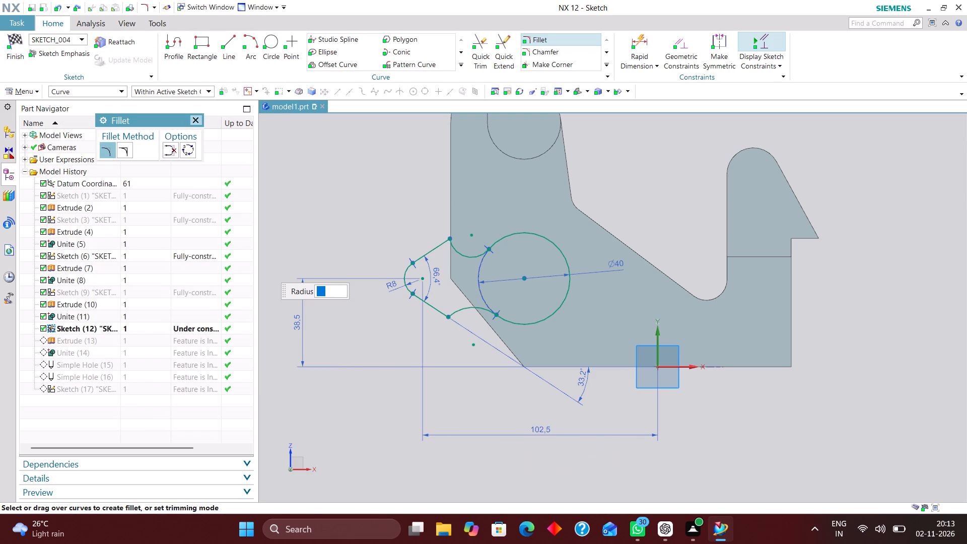
left_click(194, 118)
double_click(540, 433)
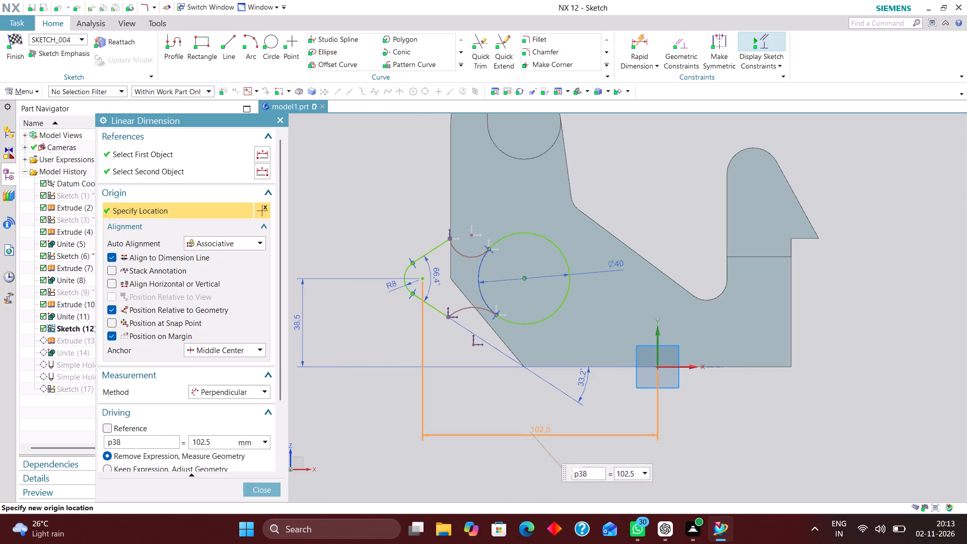
left_click_drag(214, 442, 153, 443)
type("101.75")
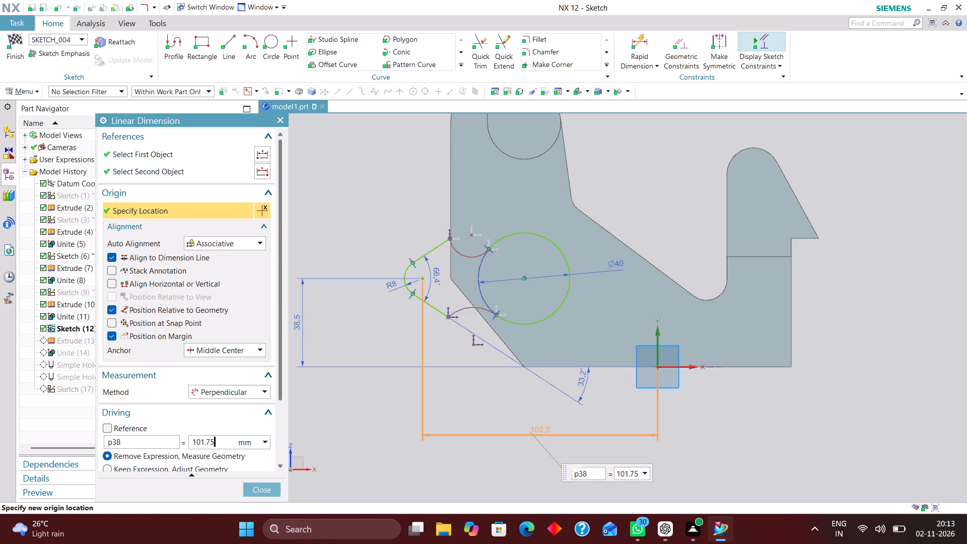
key("Return")
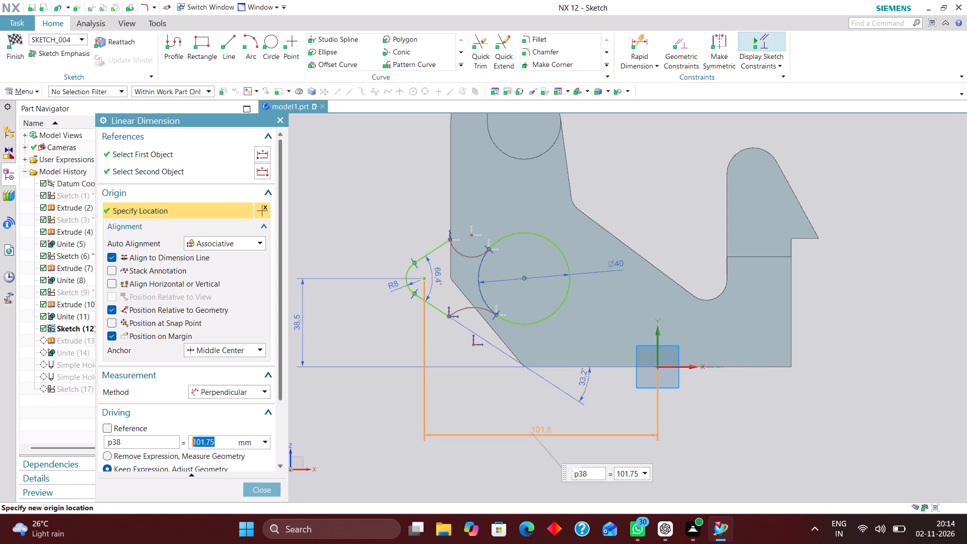
left_click(273, 487)
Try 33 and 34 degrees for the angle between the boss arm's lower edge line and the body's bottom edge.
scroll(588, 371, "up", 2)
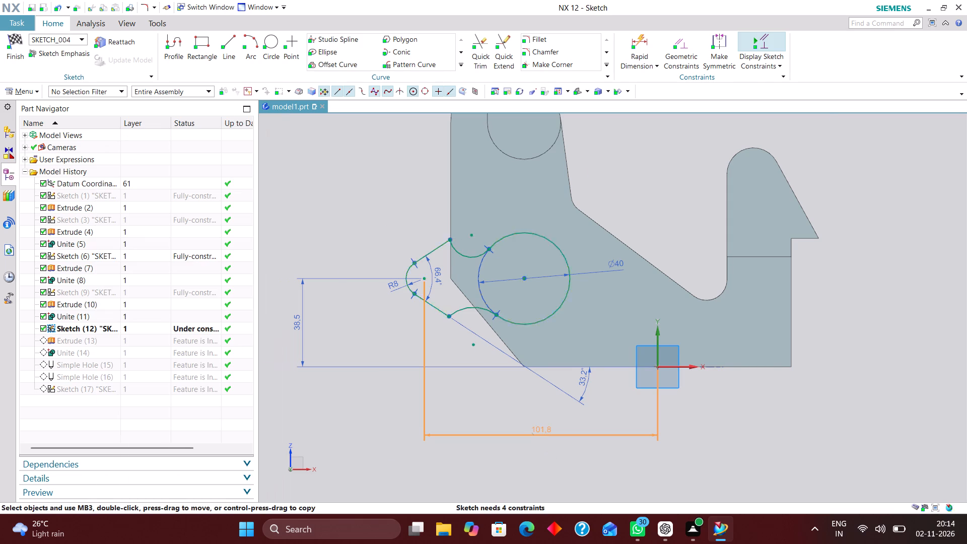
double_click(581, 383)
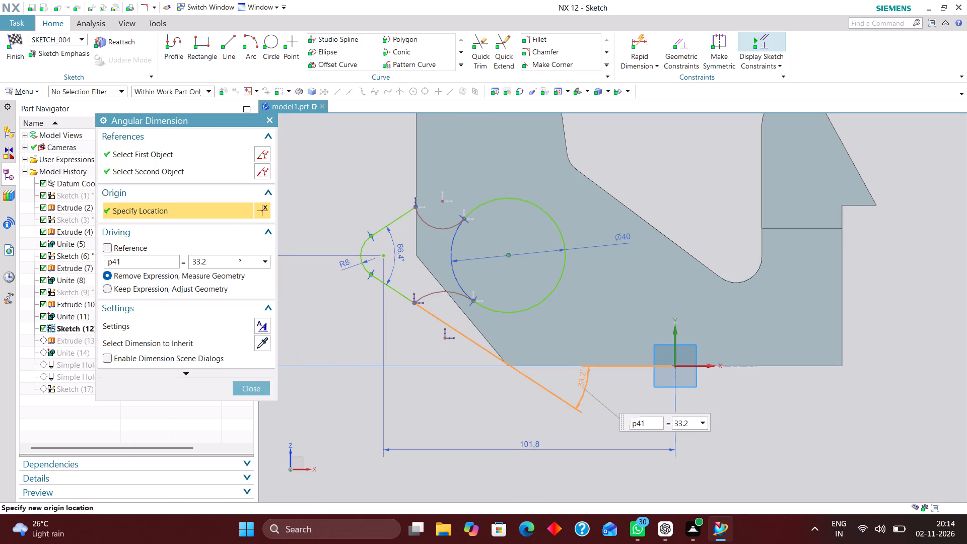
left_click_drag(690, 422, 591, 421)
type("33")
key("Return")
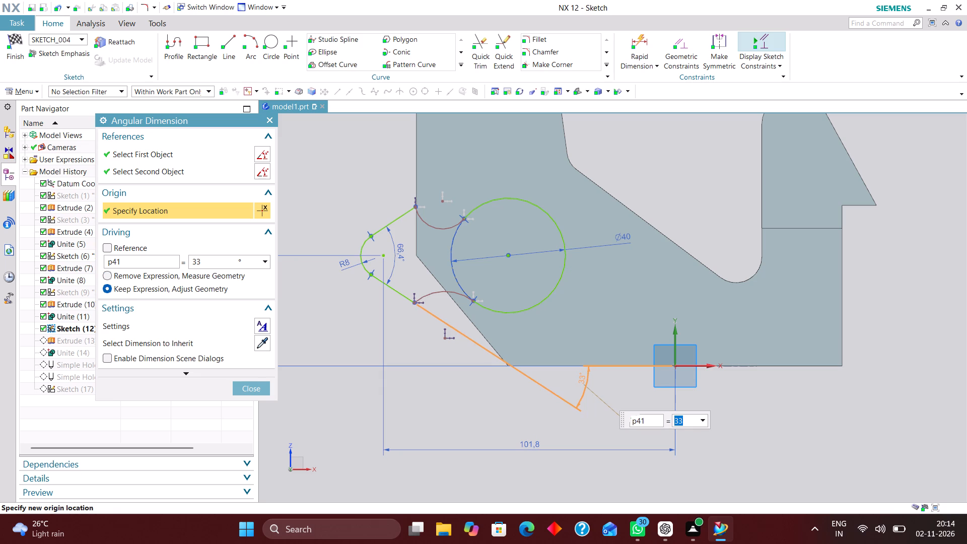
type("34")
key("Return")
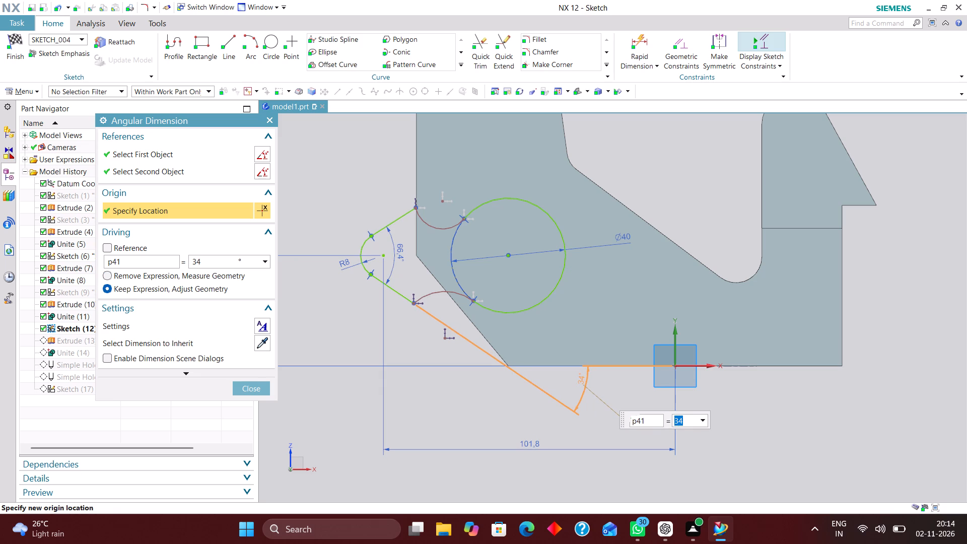
Set the angle between the boss arm's lower edge line and the body's bottom edge to 33.5 degrees.
scroll(511, 358, "up", 6)
scroll(502, 412, "down", 1)
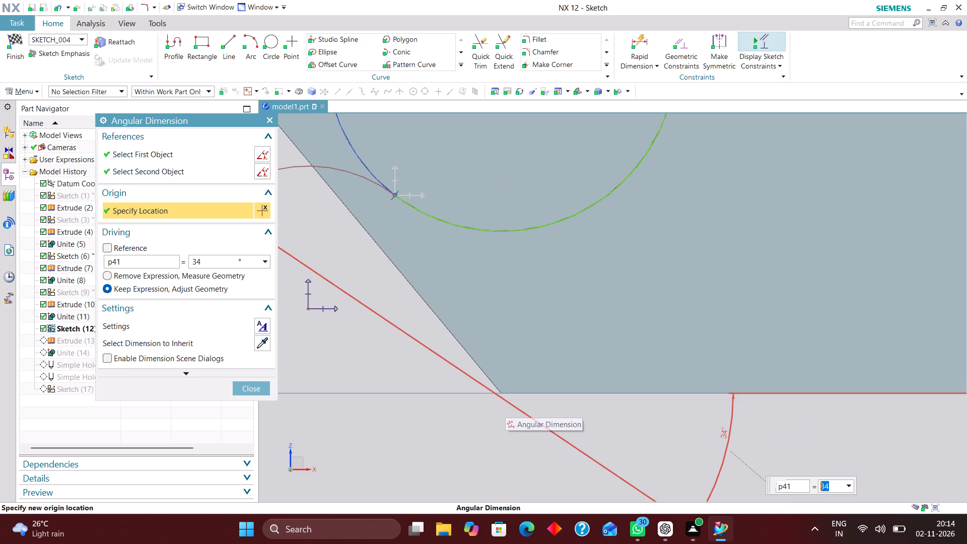
type("33.5")
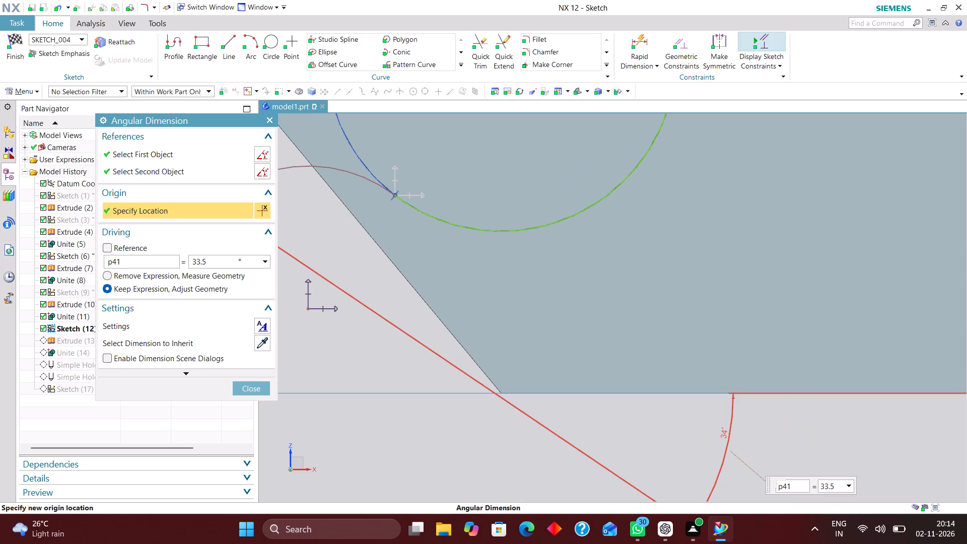
key("Return")
scroll(543, 415, "down", 4)
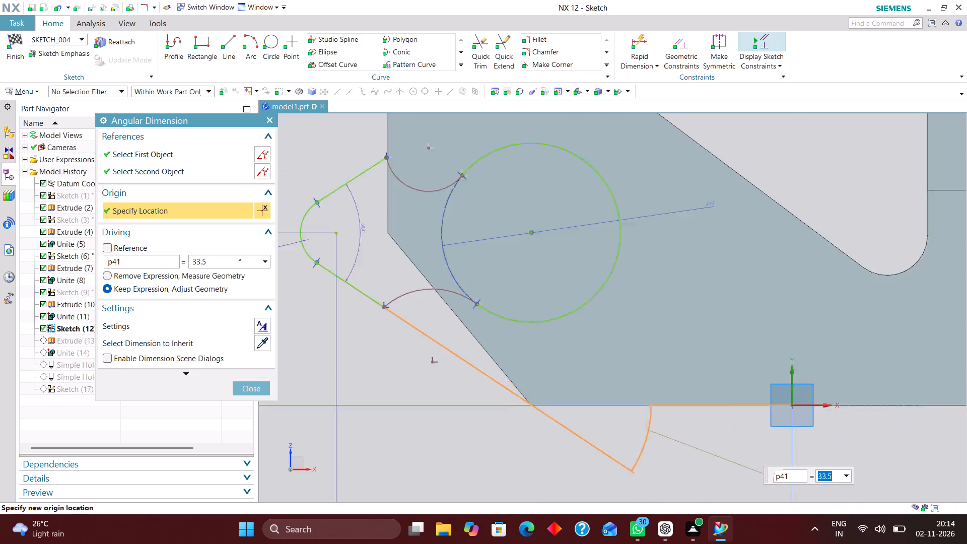
scroll(586, 418, "down", 2)
scroll(500, 287, "up", 3)
left_click(259, 392)
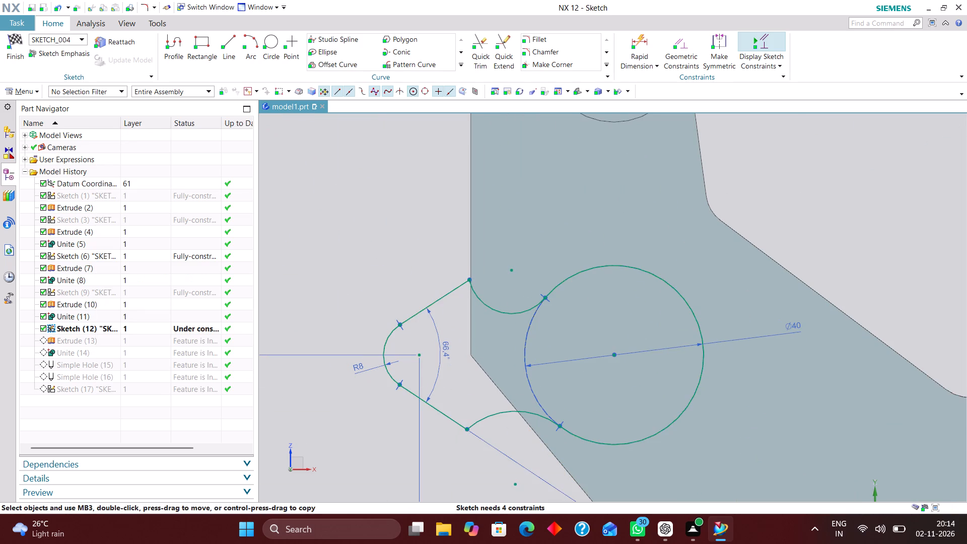
Set the angle between the boss arm's two straight edges to 33.5*2 degrees.
double_click(445, 347)
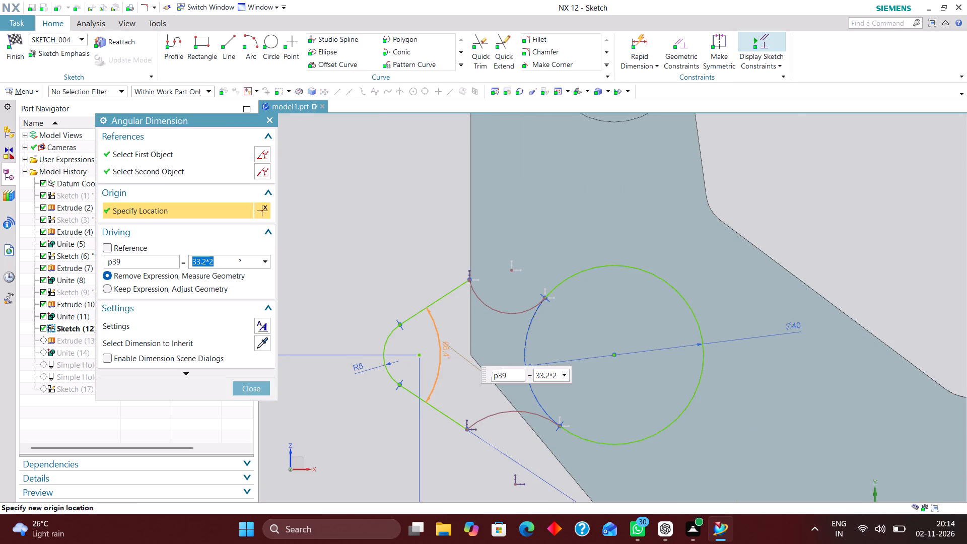
left_click(546, 375)
left_click(547, 375)
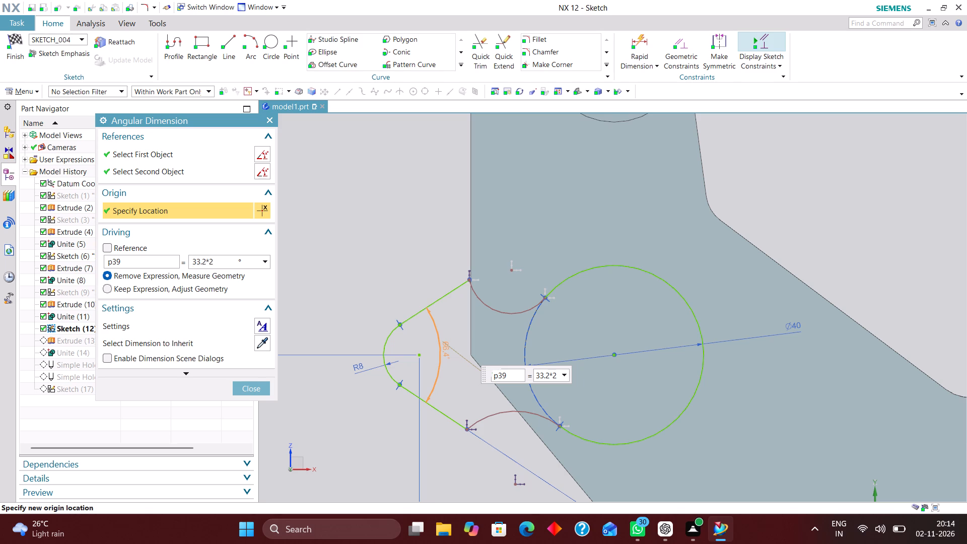
key("BackSpace")
key("5")
key("Return")
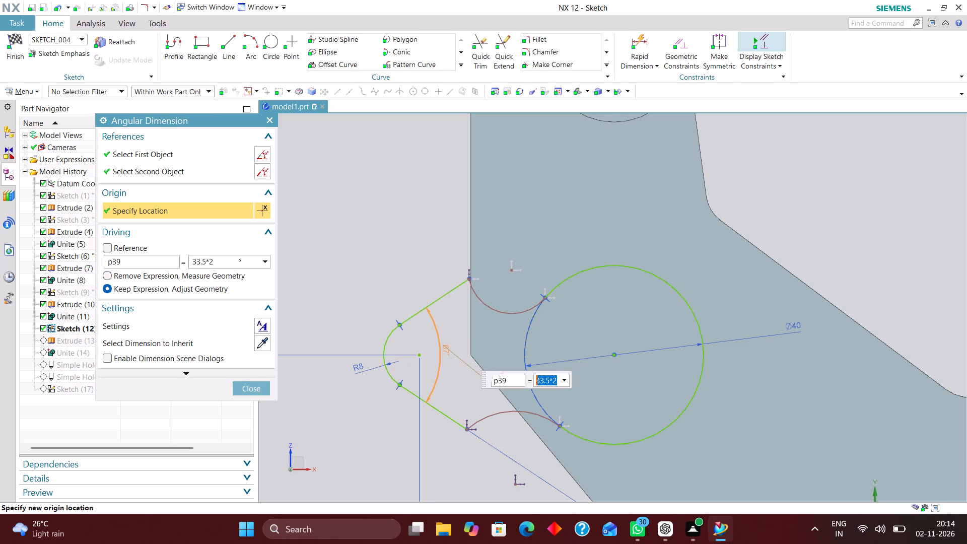
left_click(266, 390)
Move the upper straight edge's inner endpoint against the body's vertical side, making the adjoining concave arc tangent to that side.
scroll(378, 314, "down", 2)
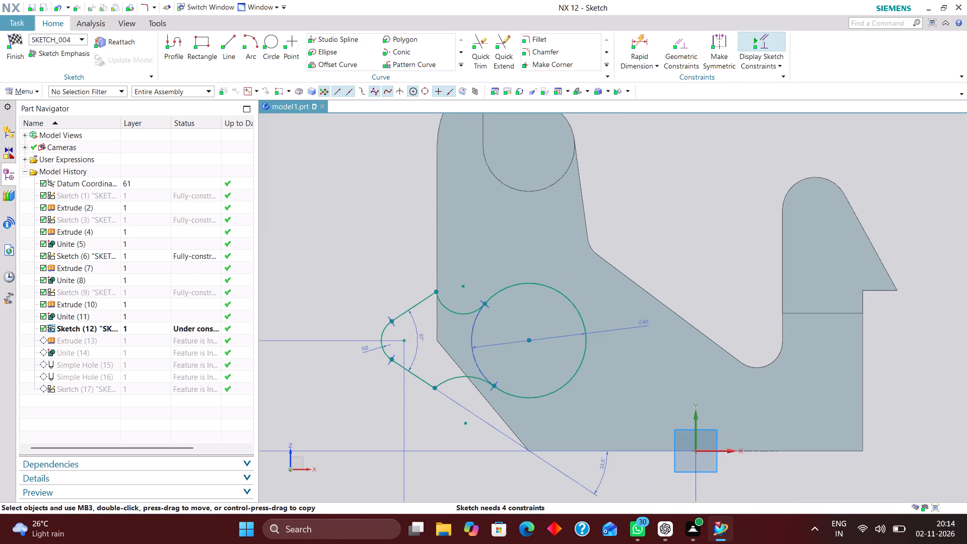
scroll(444, 292, "up", 7)
left_click_drag(434, 289, 446, 291)
scroll(430, 251, "down", 5)
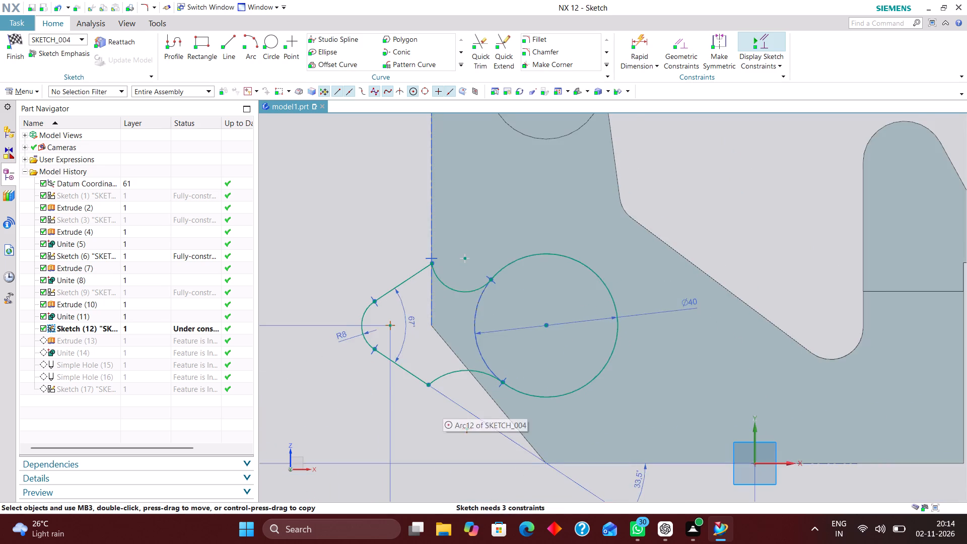
Constrain the boss arm's upper and lower straight edges to equal length.
scroll(441, 407, "up", 2)
left_click(422, 376)
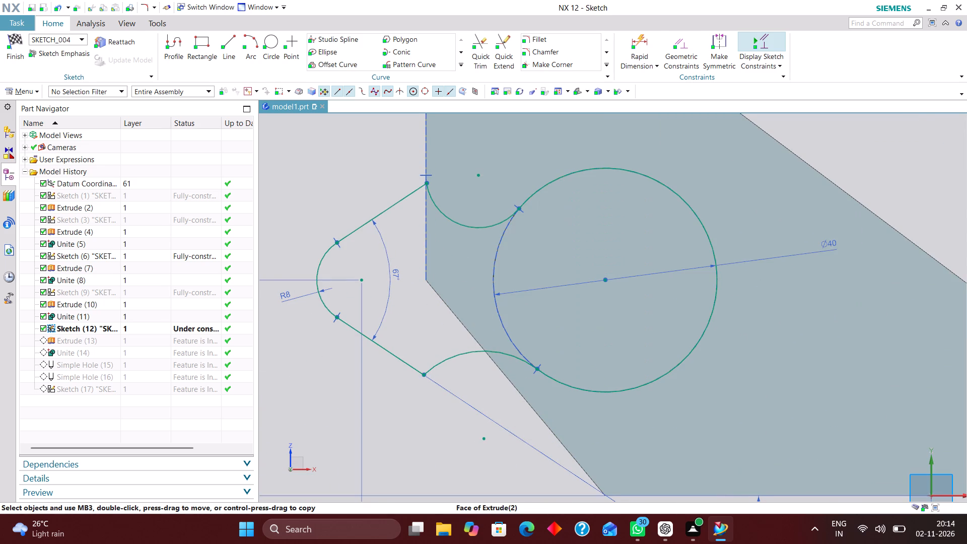
left_click(678, 46)
left_click(200, 178)
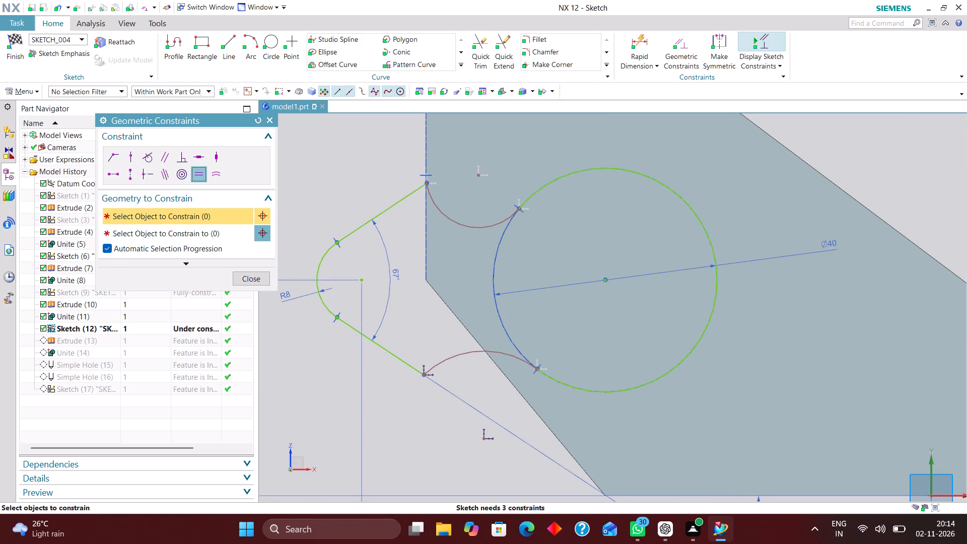
left_click(380, 209)
left_click(396, 356)
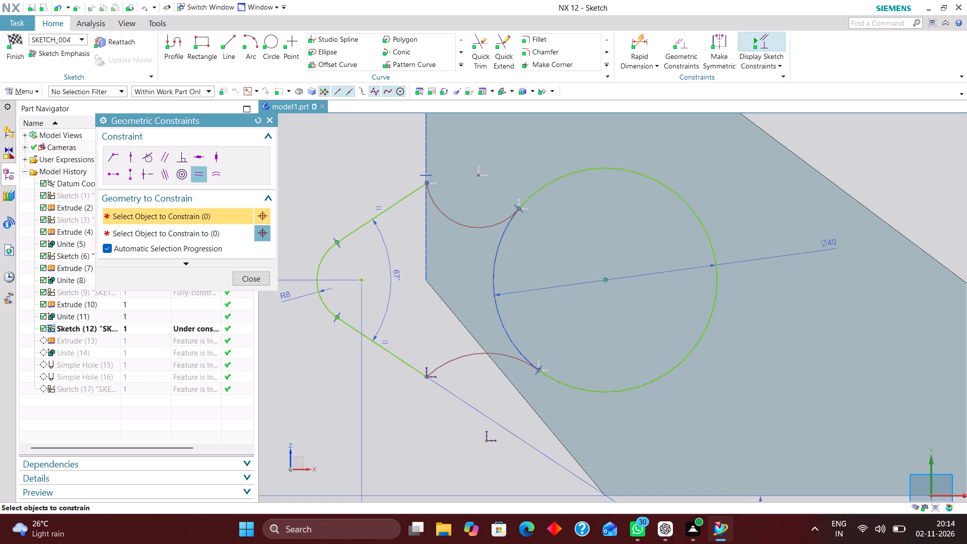
left_click(258, 278)
Add a 15 mm radial dimension to the lower concave arc between the arm and the boss circle.
scroll(428, 309, "down", 3)
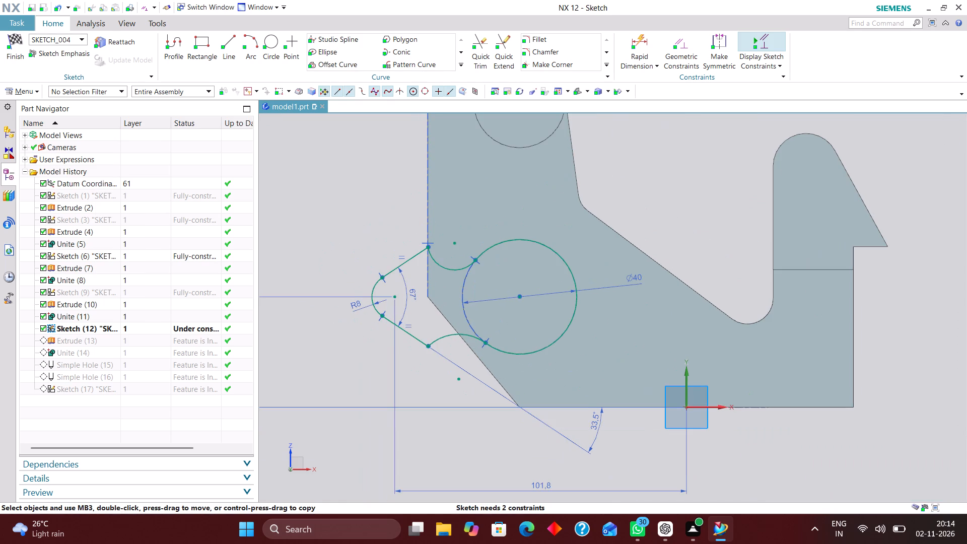
left_click(641, 31)
left_click(645, 35)
left_click(249, 263)
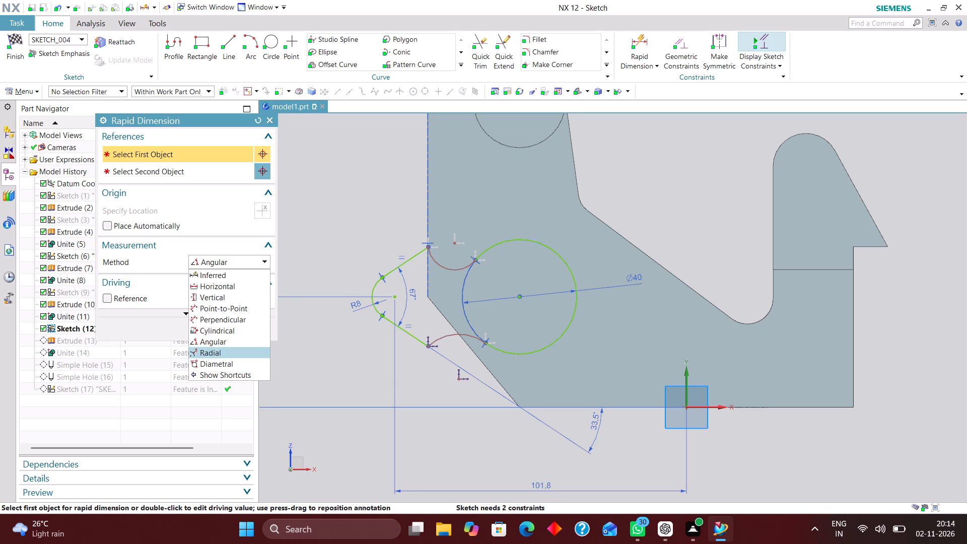
left_click(234, 352)
left_click(443, 336)
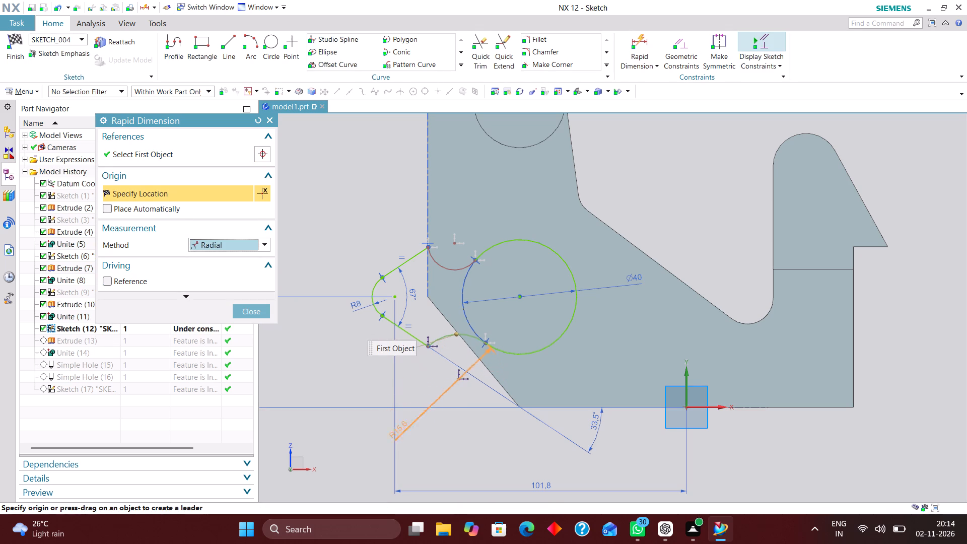
left_click(439, 432)
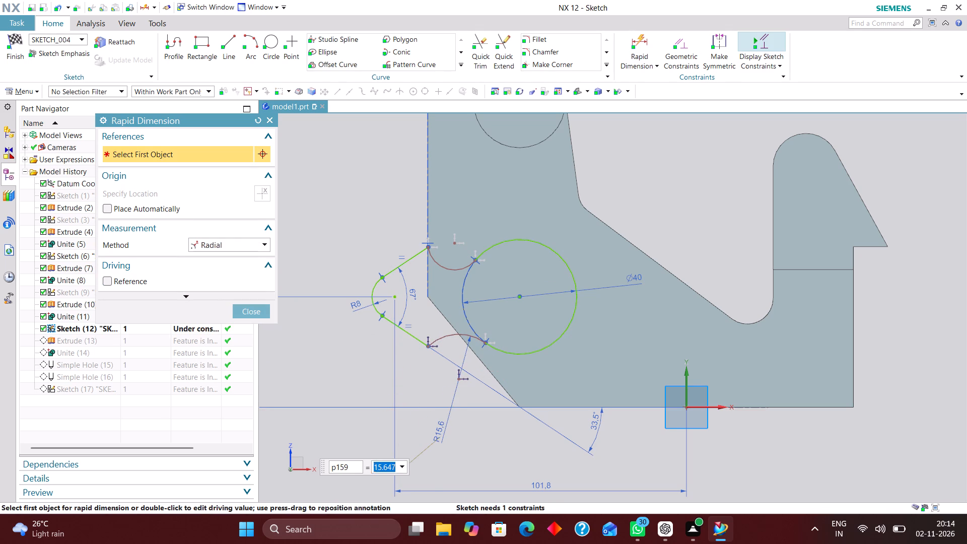
type("15")
key("Return")
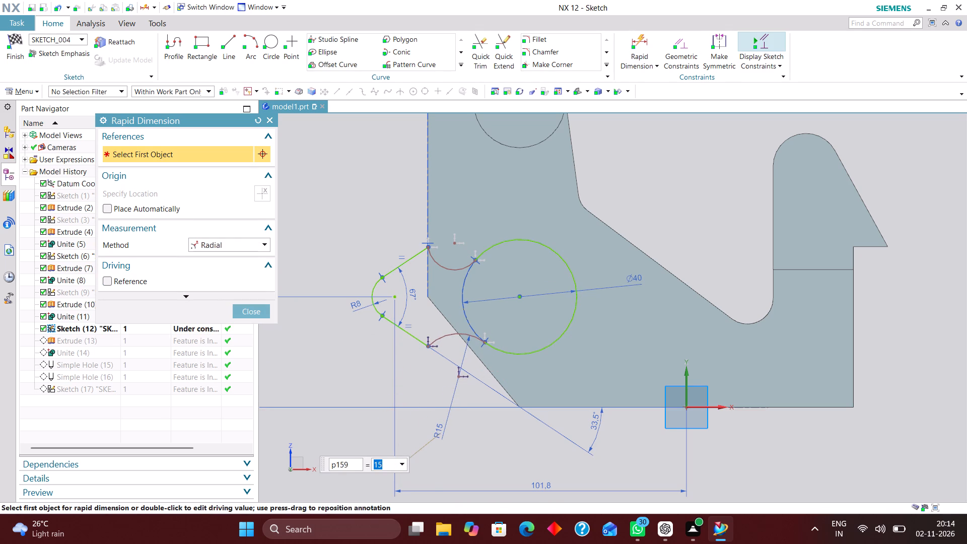
Apply an Equal Radius constraint between the arm's lower and upper concave arcs.
left_click(686, 39)
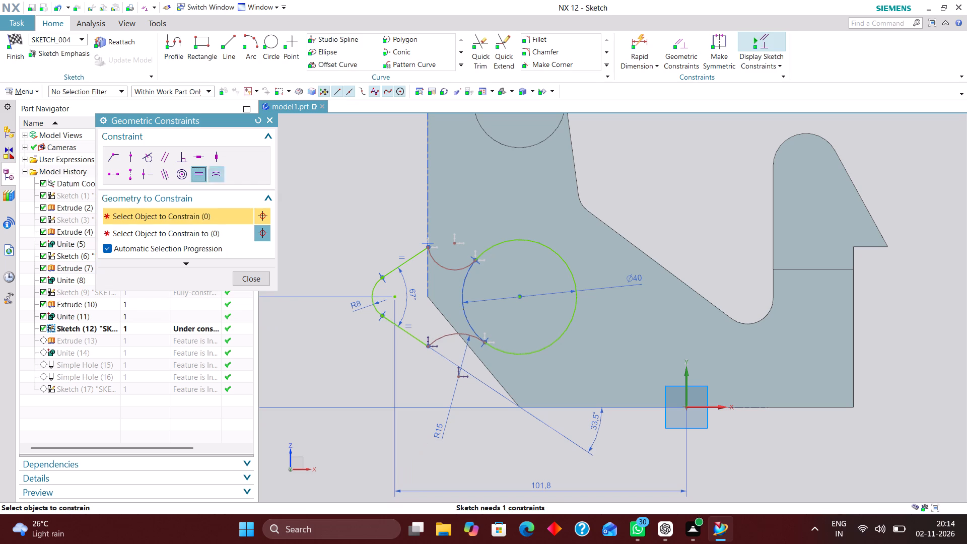
left_click(217, 174)
left_click(444, 341)
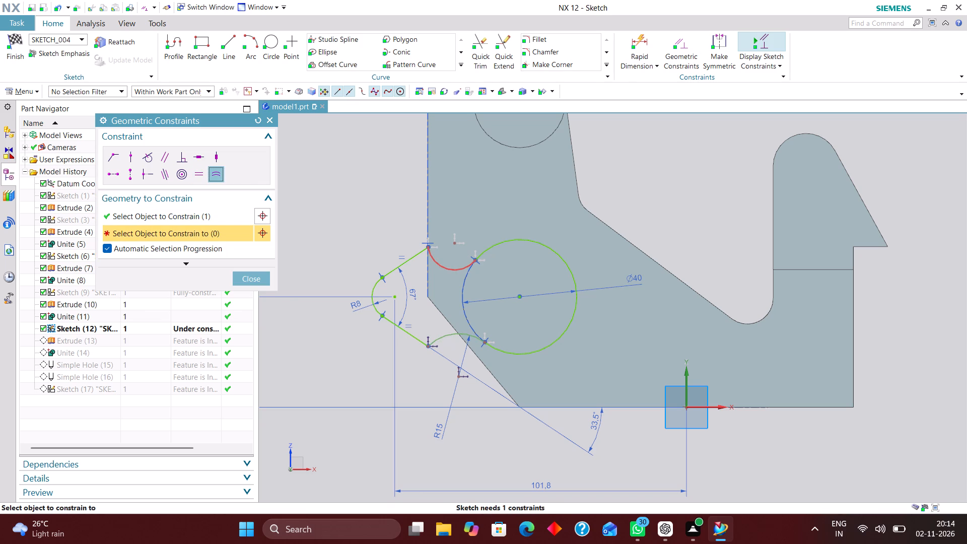
left_click(457, 268)
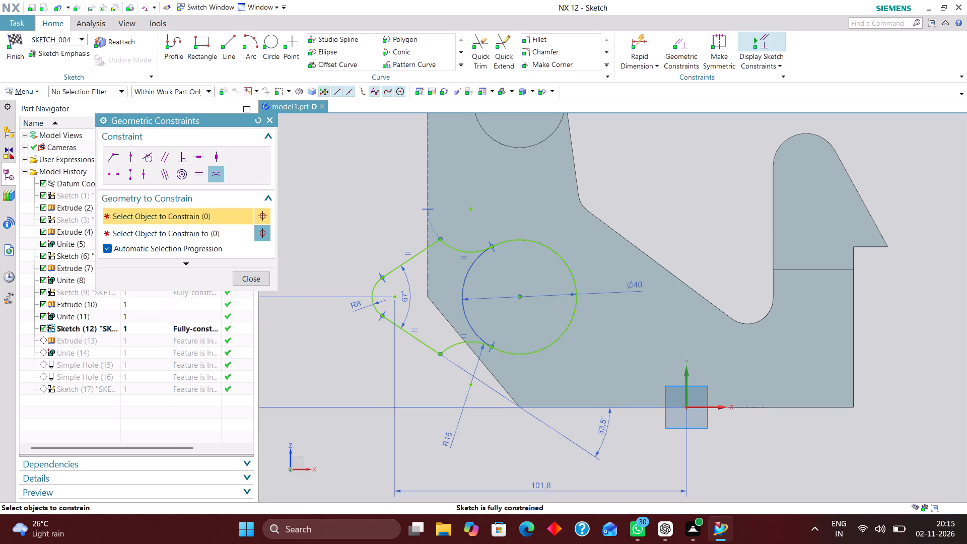
left_click(254, 275)
Set the lower concave arc's radius to 10 mm and finish the boss arm sketch.
double_click(450, 436)
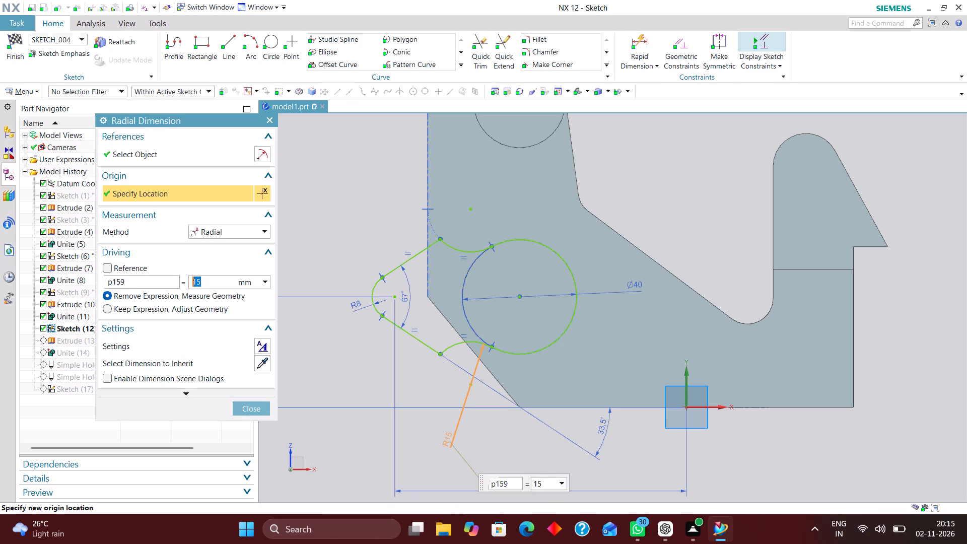
type("10")
key("Return")
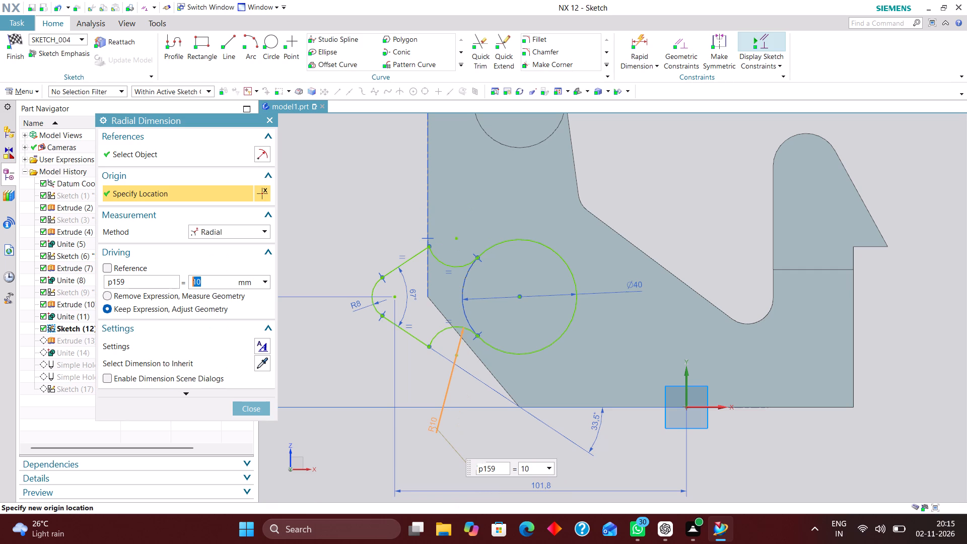
left_click(256, 406)
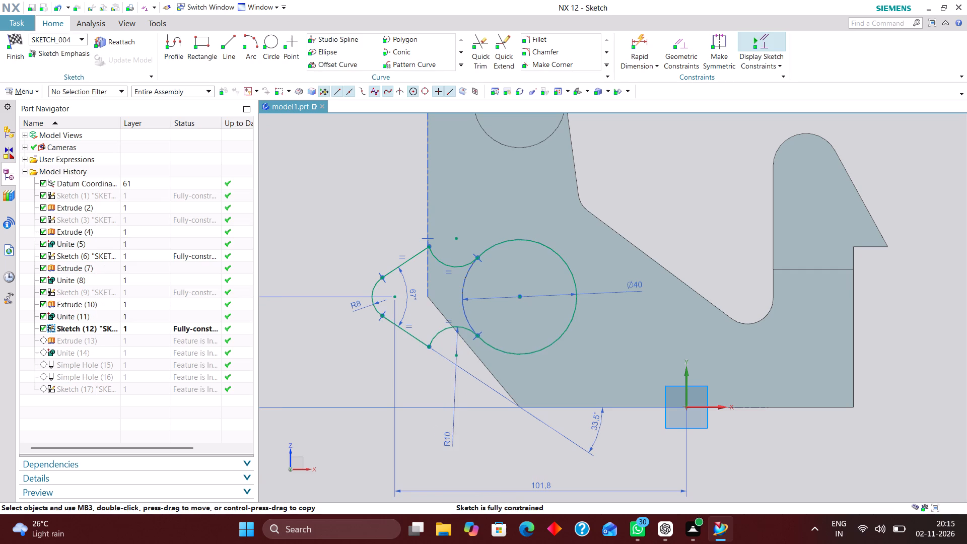
left_click(15, 38)
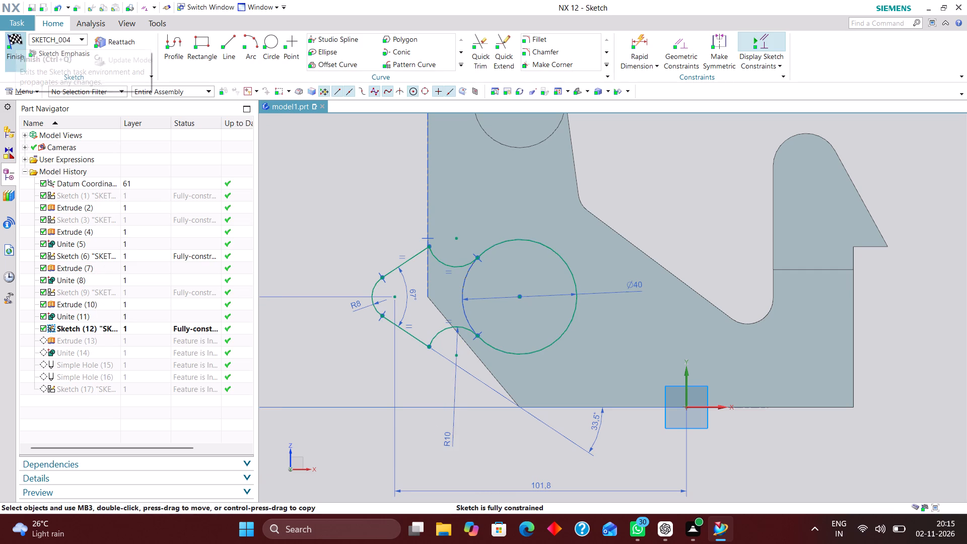
Open Sketch (17), the last sketch in the model history, for editing.
middle_click_drag(405, 355, 468, 353)
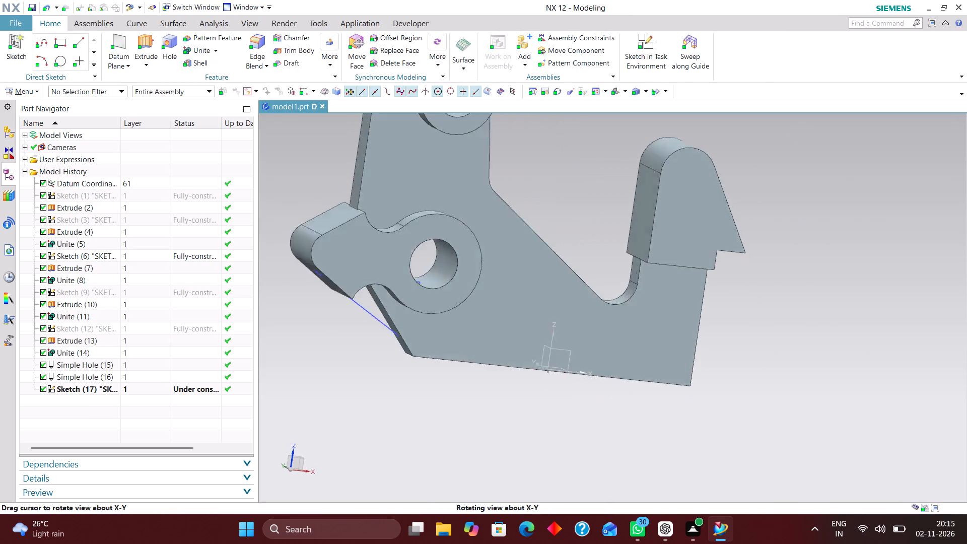
middle_click_drag(468, 353, 459, 321)
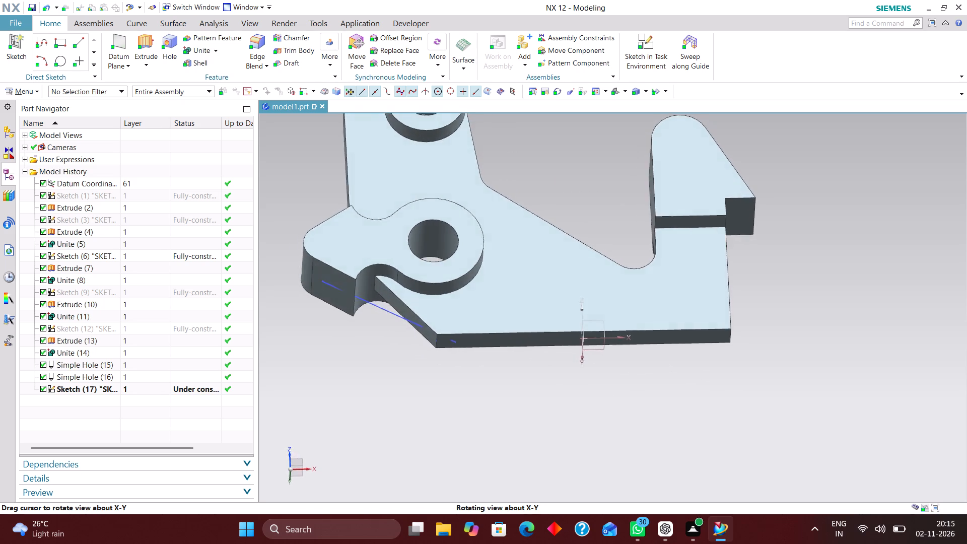
middle_click_drag(459, 321, 456, 332)
scroll(456, 332, "up", 1)
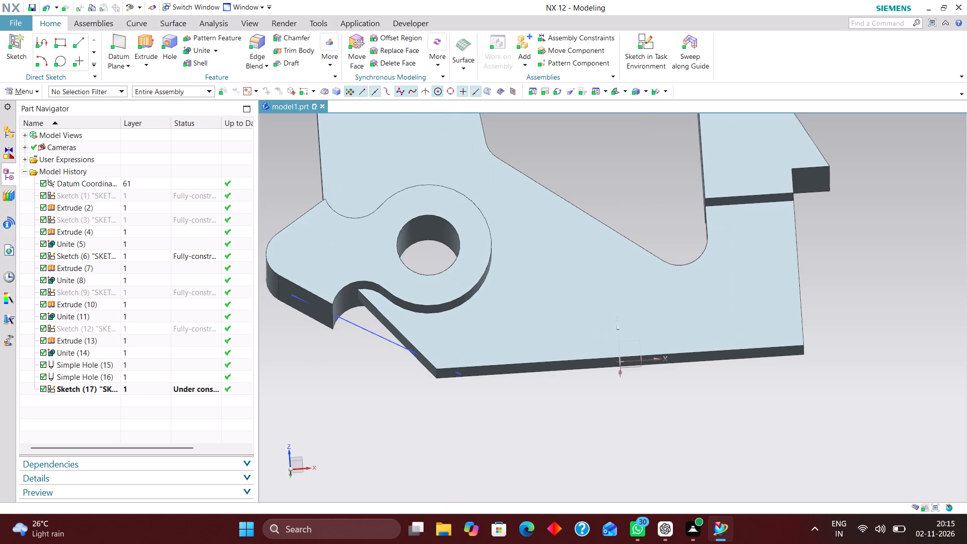
left_click(157, 389)
right_click(157, 388)
left_click(208, 137)
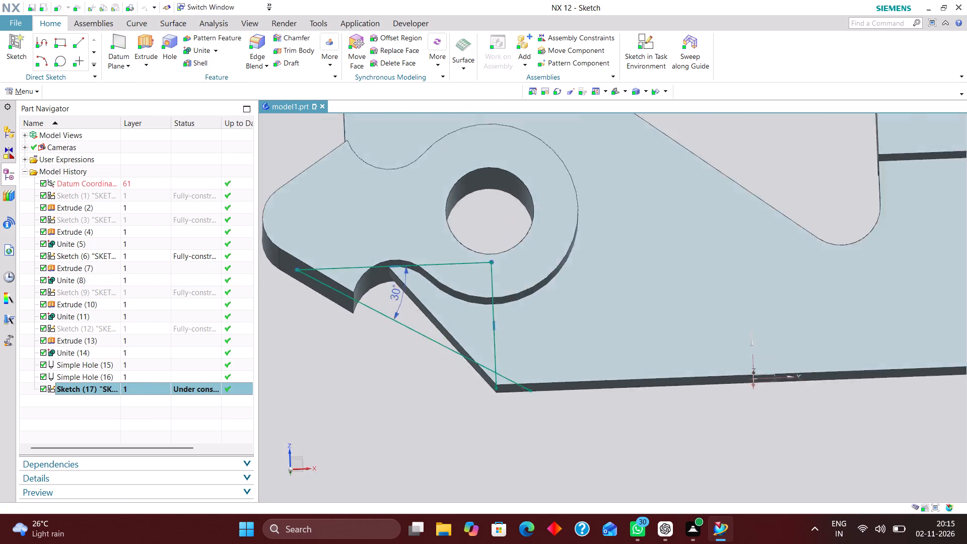
Set the angle between the horizontal reference line and the sloped line to 33.5 degrees.
scroll(454, 312, "down", 4)
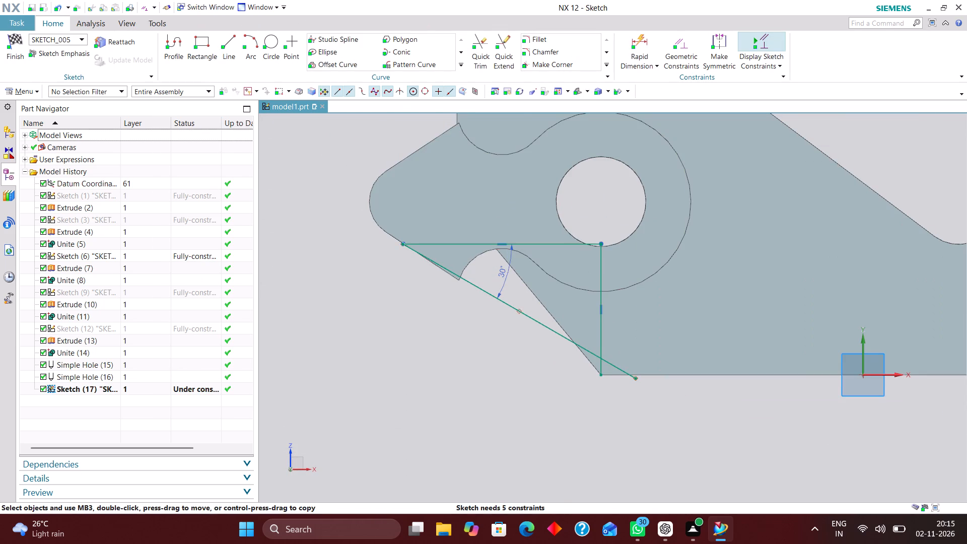
scroll(627, 377, "up", 2)
left_click_drag(644, 380, 641, 386)
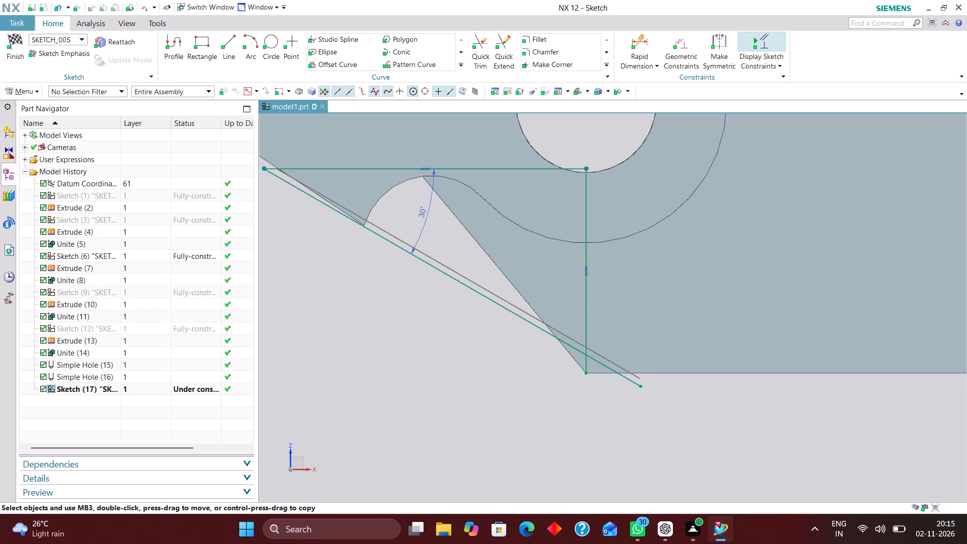
left_click_drag(641, 386, 641, 386)
double_click(426, 213)
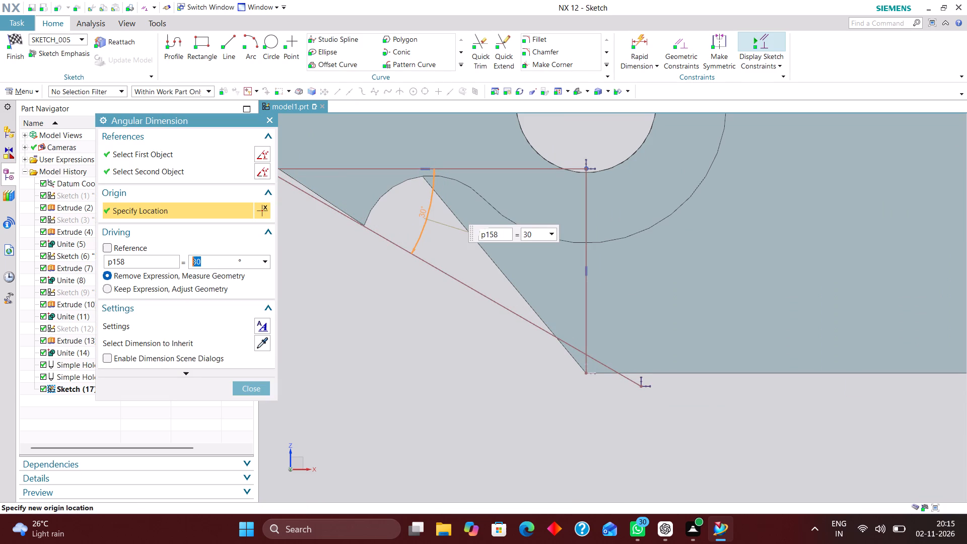
type("33")
key("Return")
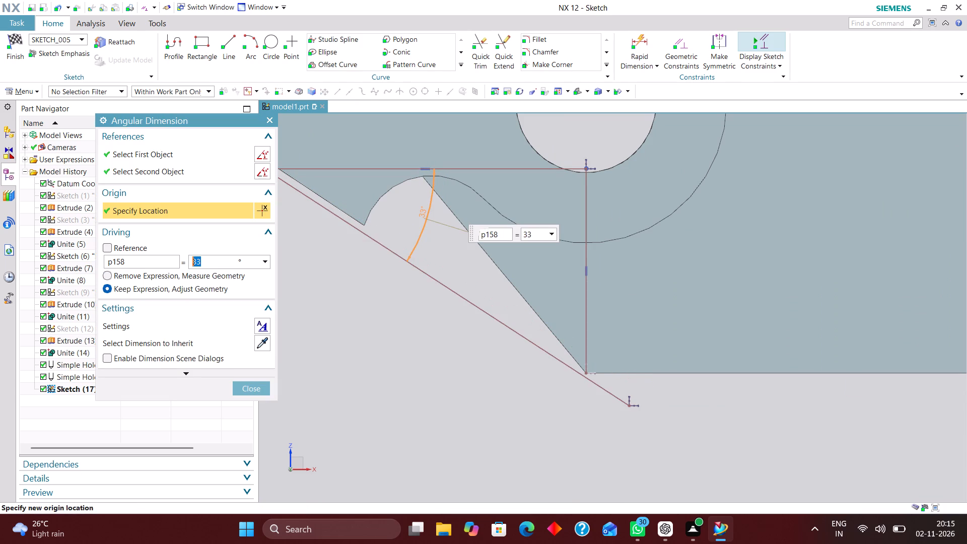
type("33.5")
key("Return")
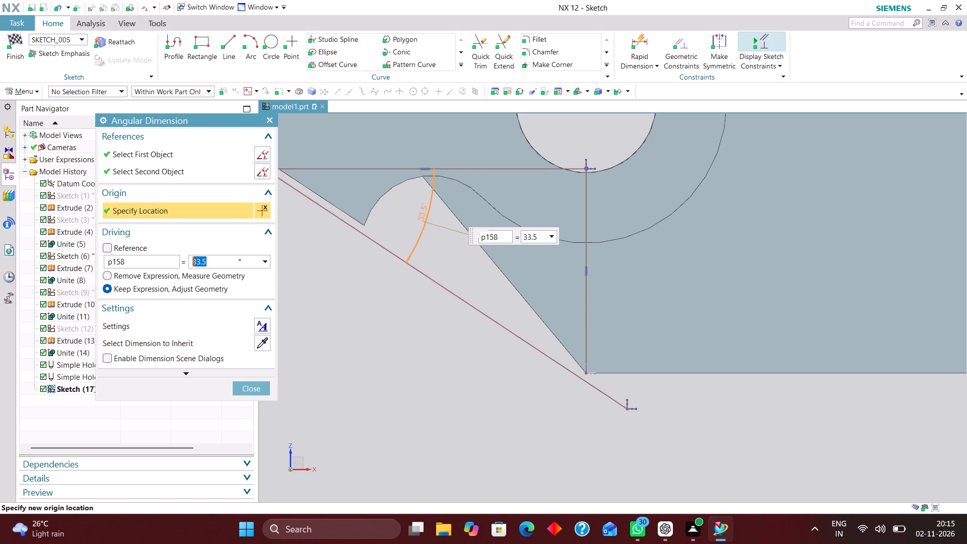
left_click(246, 387)
Move the sloped line up so it lies along the lower straight edge of the arm.
scroll(470, 394, "down", 2)
scroll(439, 321, "up", 2)
left_click_drag(453, 320, 455, 313)
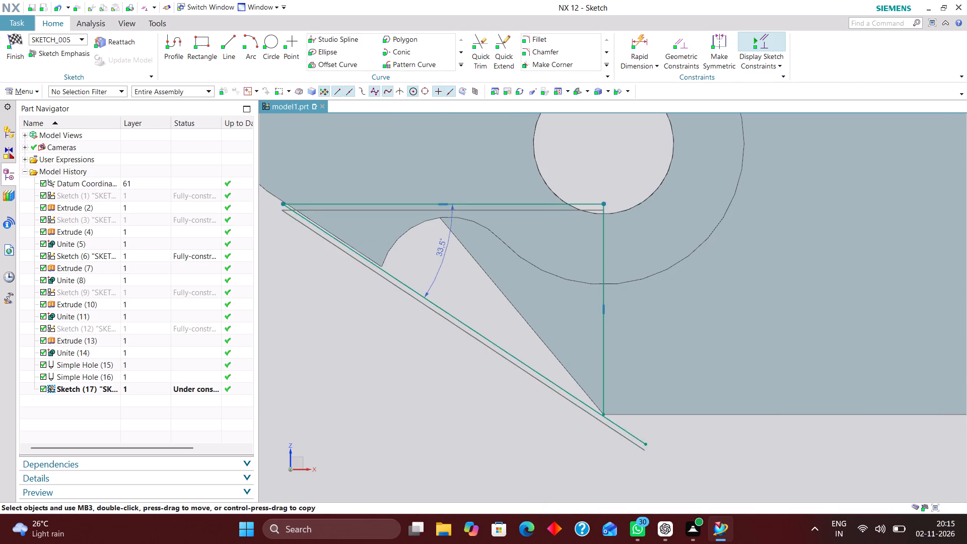
left_click_drag(455, 313, 453, 311)
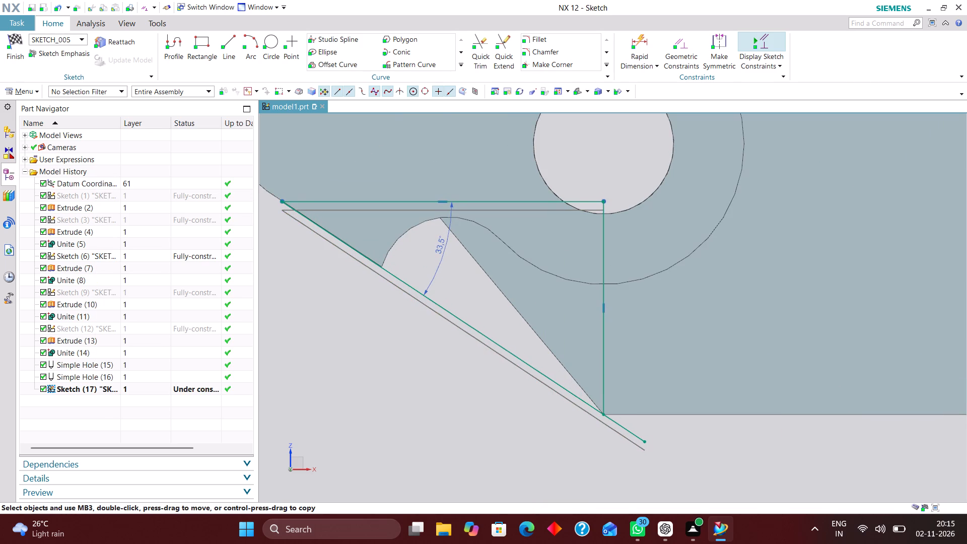
left_click_drag(453, 311, 454, 308)
scroll(454, 322, "down", 1)
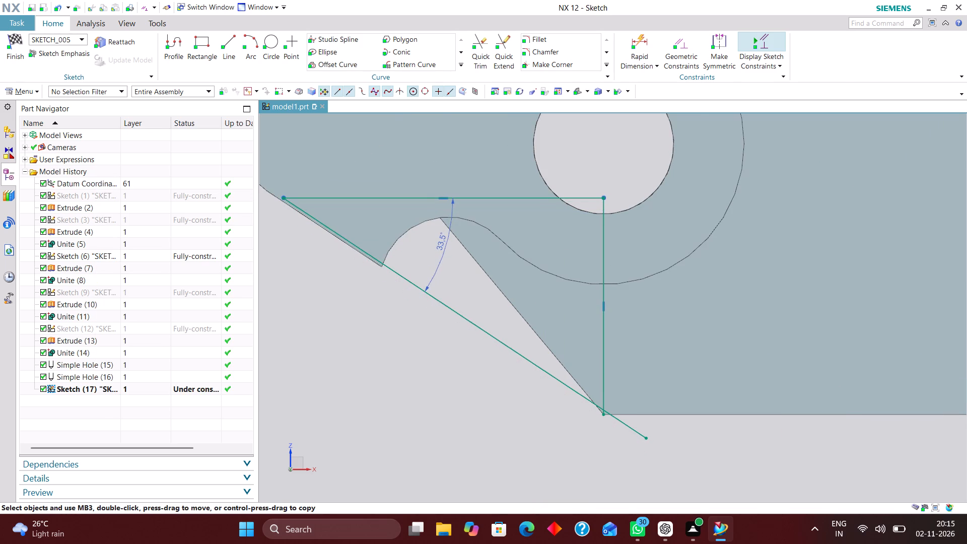
scroll(454, 325, "down", 2)
Dimension the distance between the vertical reference line and the sketch's Y axis and set it to 58 mm.
left_click(638, 45)
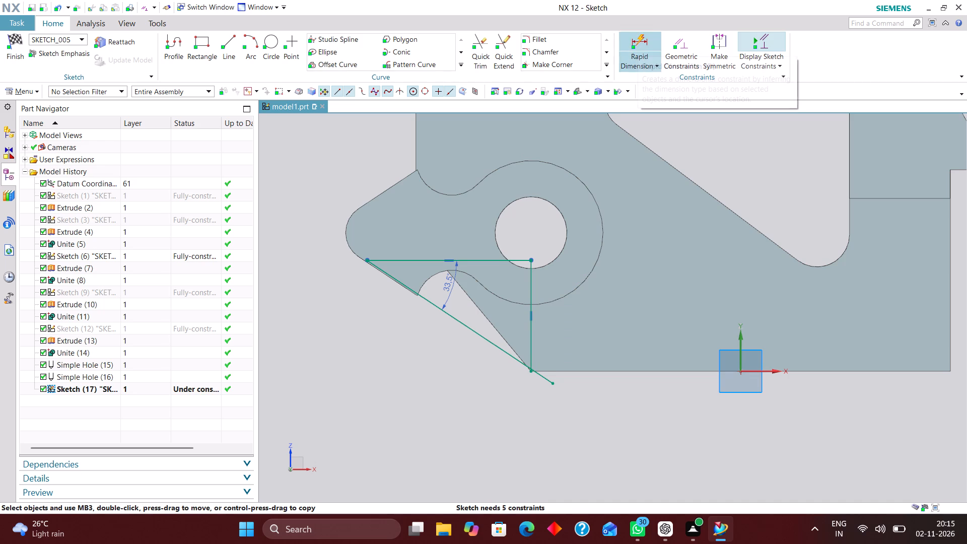
left_click(255, 246)
left_click(250, 254)
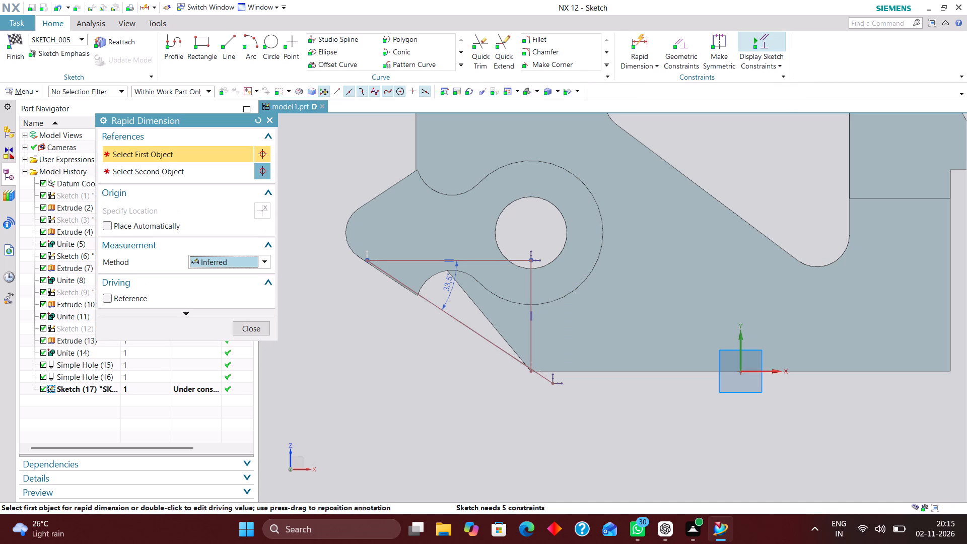
left_click(528, 352)
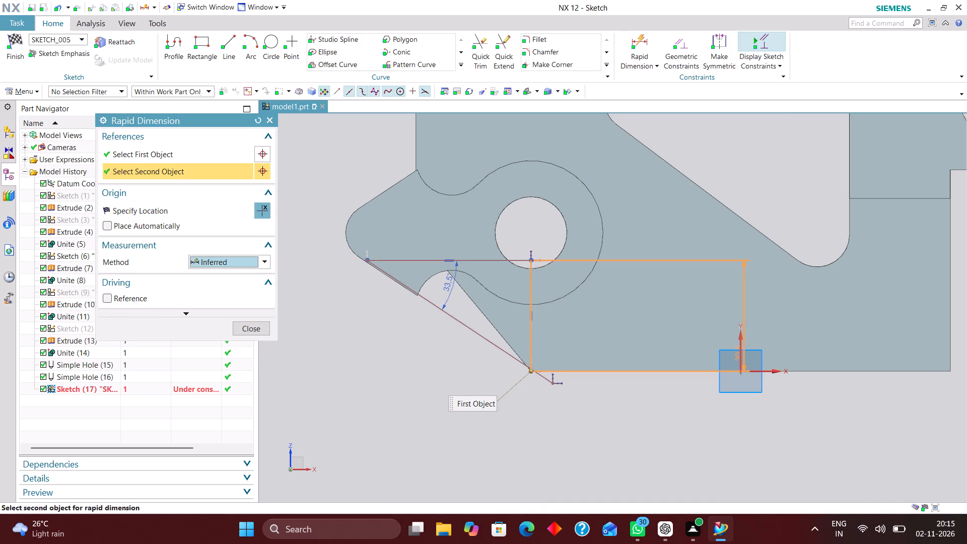
left_click(740, 354)
left_click(634, 449)
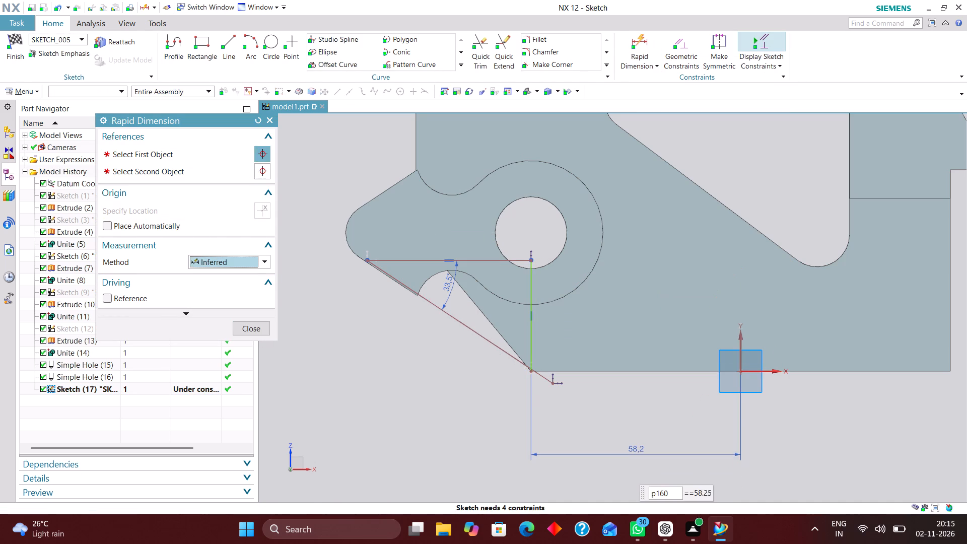
type("60")
key("Return")
type("59.5")
key("Return")
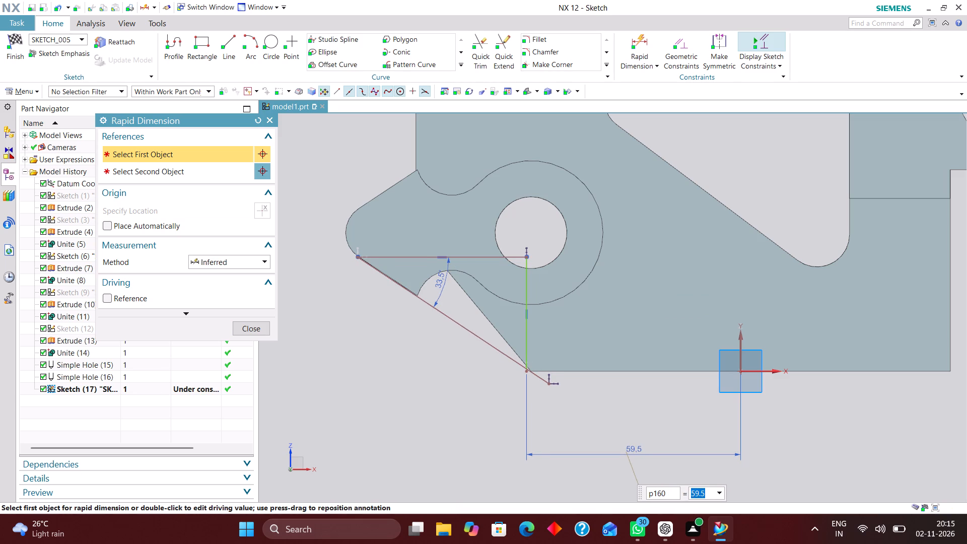
type("58")
key("Return")
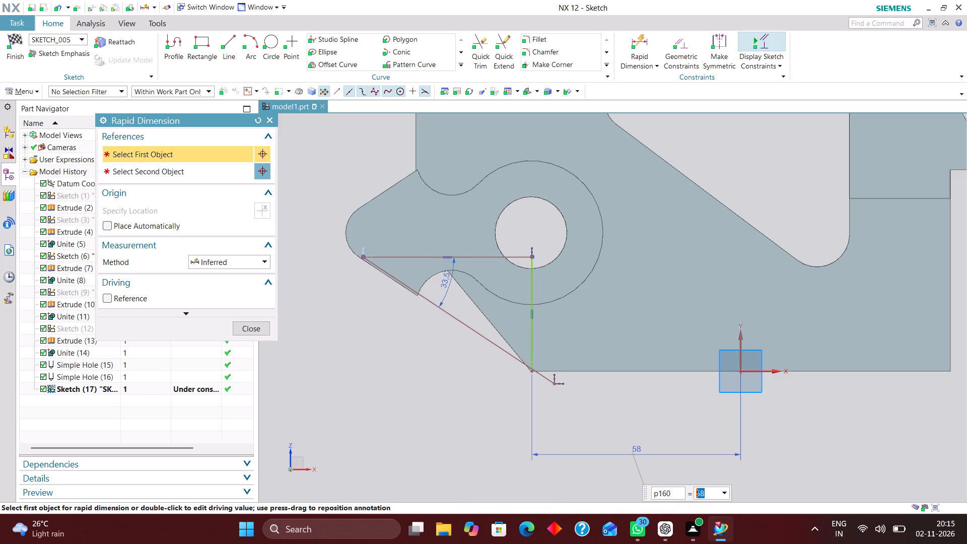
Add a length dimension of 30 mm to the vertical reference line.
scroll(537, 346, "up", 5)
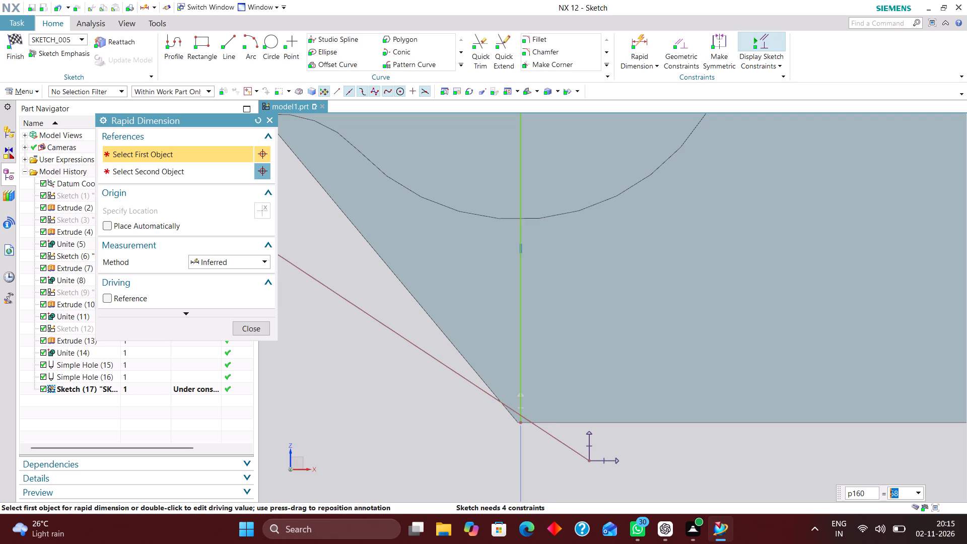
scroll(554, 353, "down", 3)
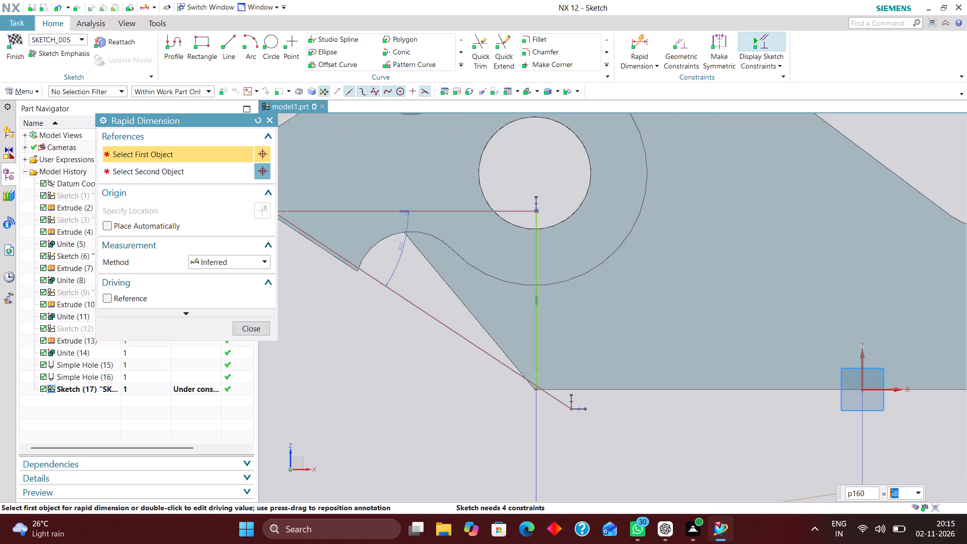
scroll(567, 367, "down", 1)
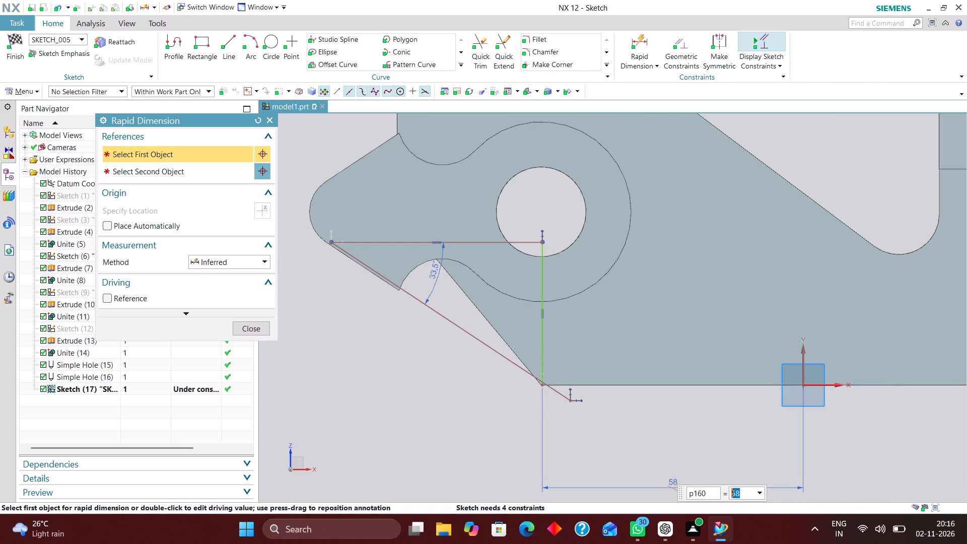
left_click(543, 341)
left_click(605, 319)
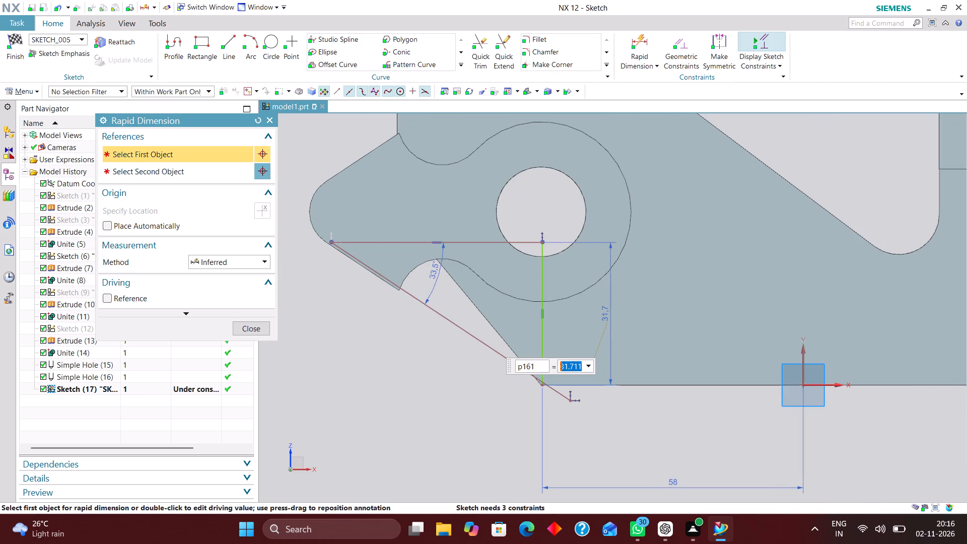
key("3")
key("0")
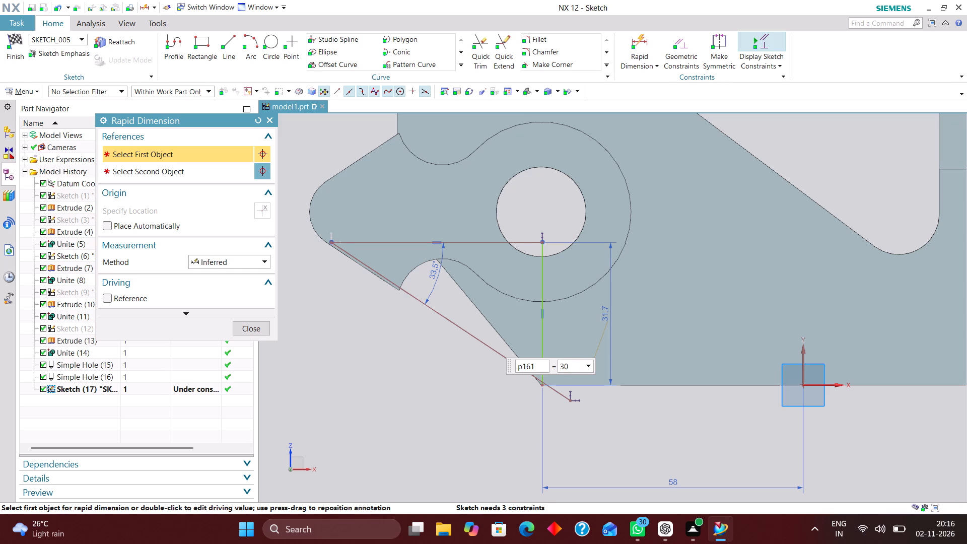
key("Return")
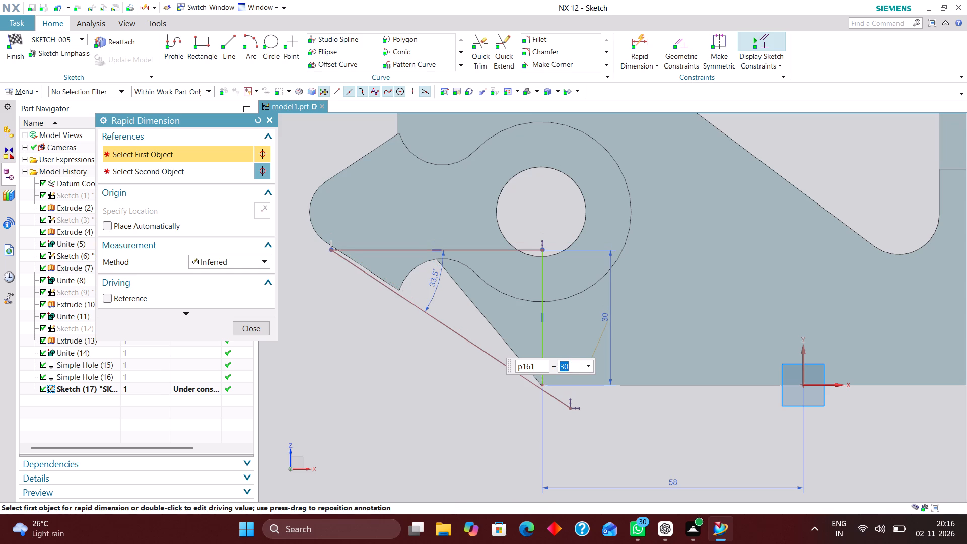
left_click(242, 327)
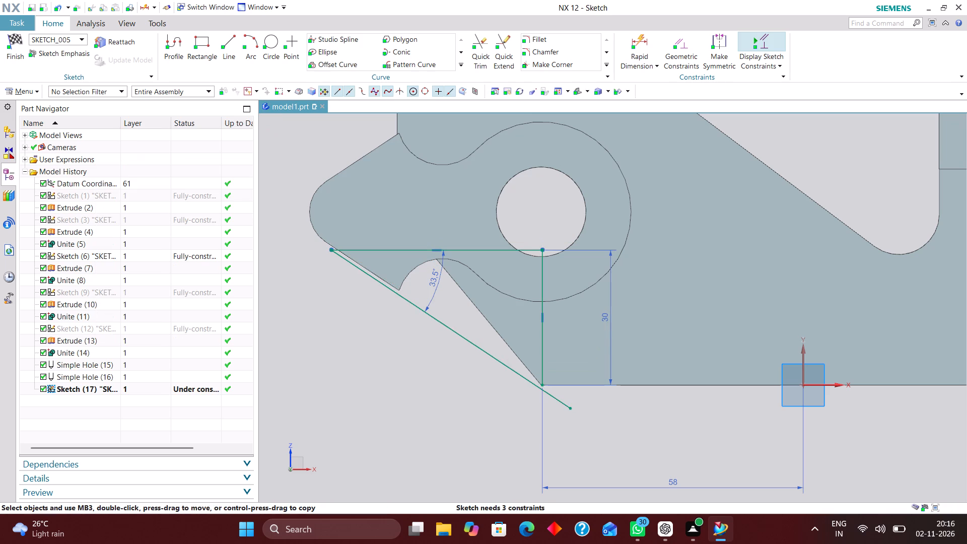
Reposition the sloped line so it follows the arm's lower edge and passes through the plate's lower corner.
left_click_drag(444, 326, 468, 338)
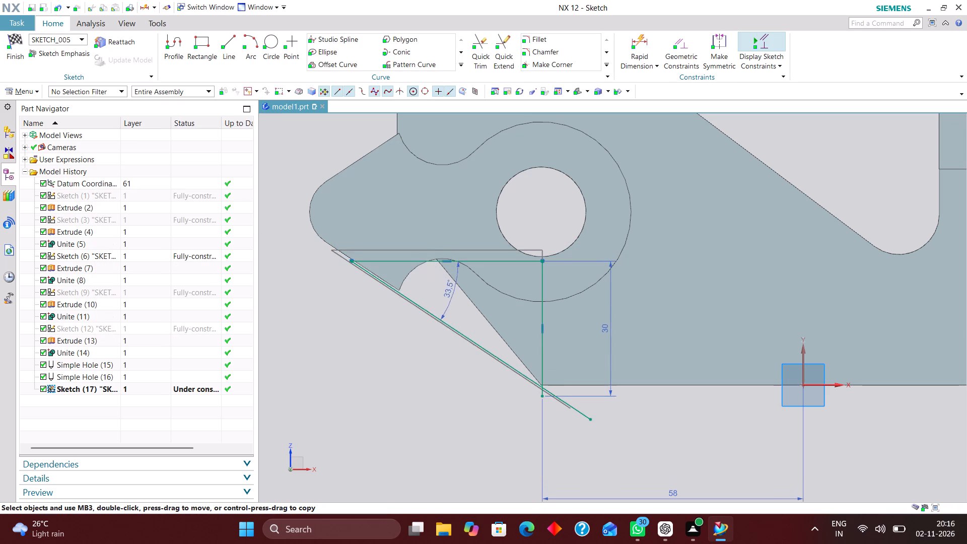
left_click_drag(468, 338, 473, 339)
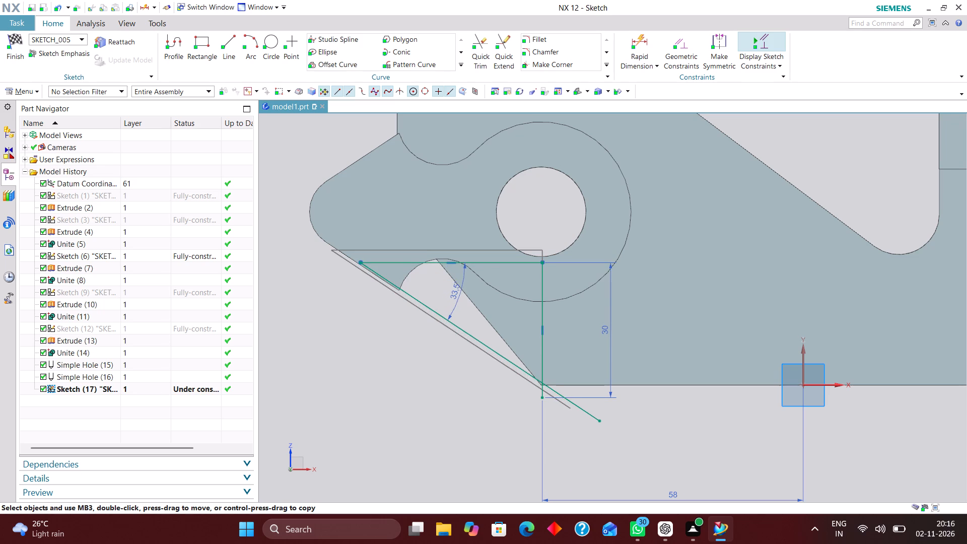
left_click_drag(473, 339, 469, 339)
scroll(410, 281, "up", 4)
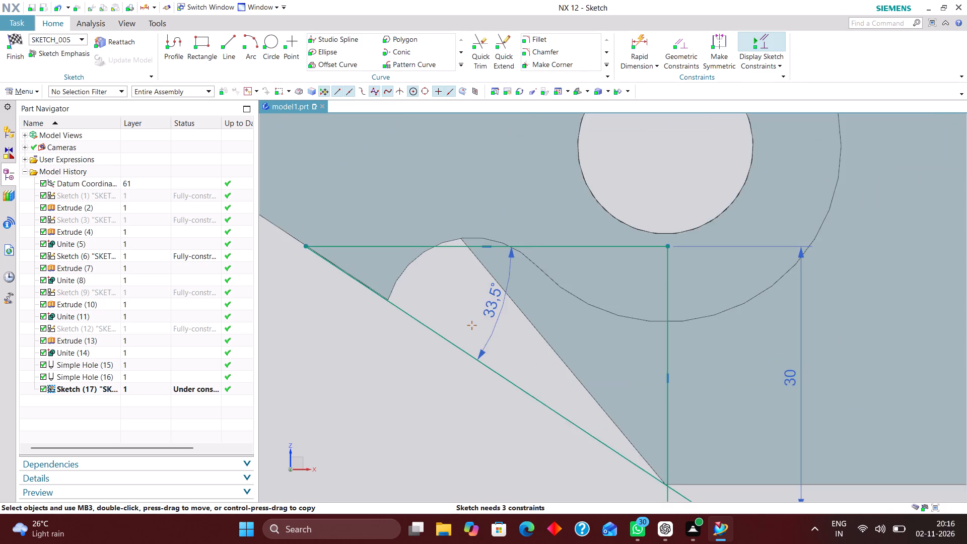
Apply a Point on Curve constraint between the shared endpoint of the horizontal and sloped lines and the arm's lower edge.
scroll(433, 319, "down", 2)
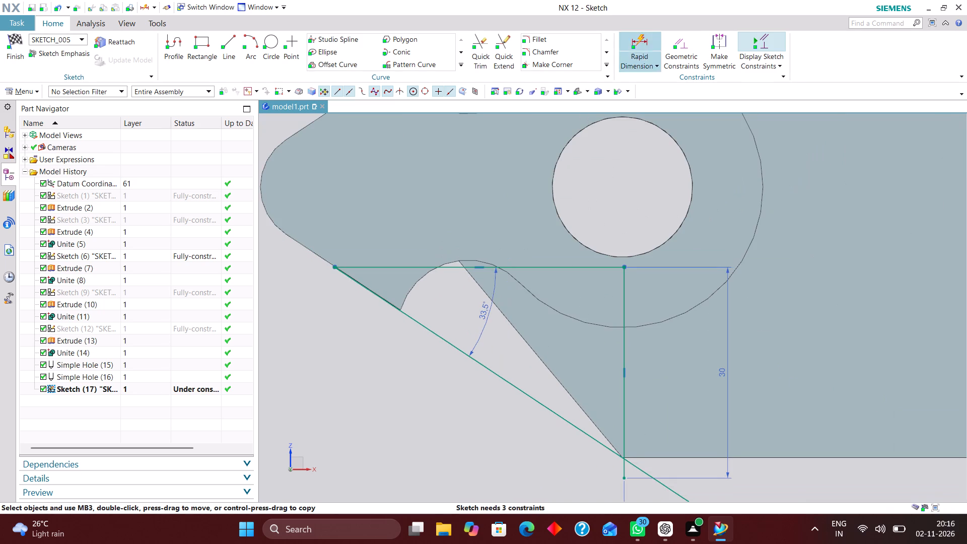
left_click(676, 50)
left_click(133, 157)
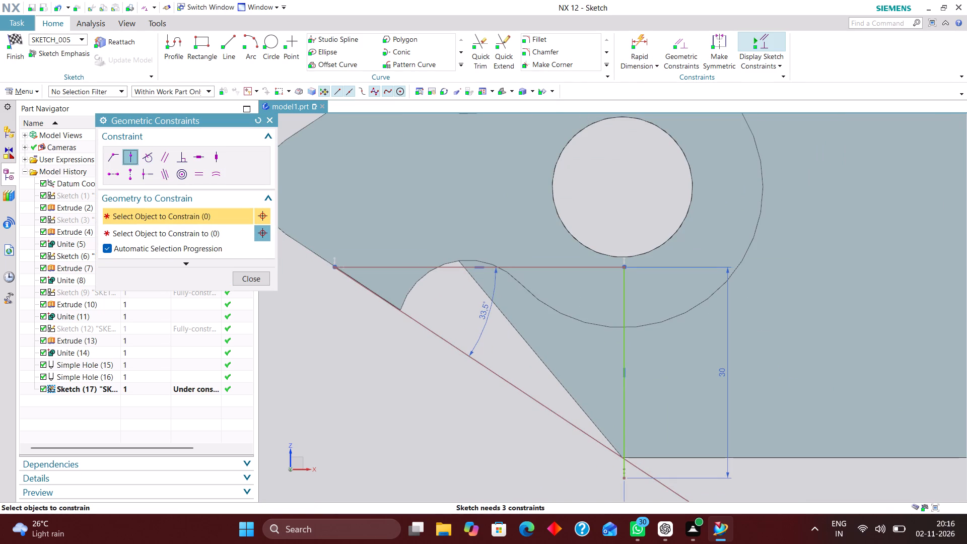
left_click(333, 269)
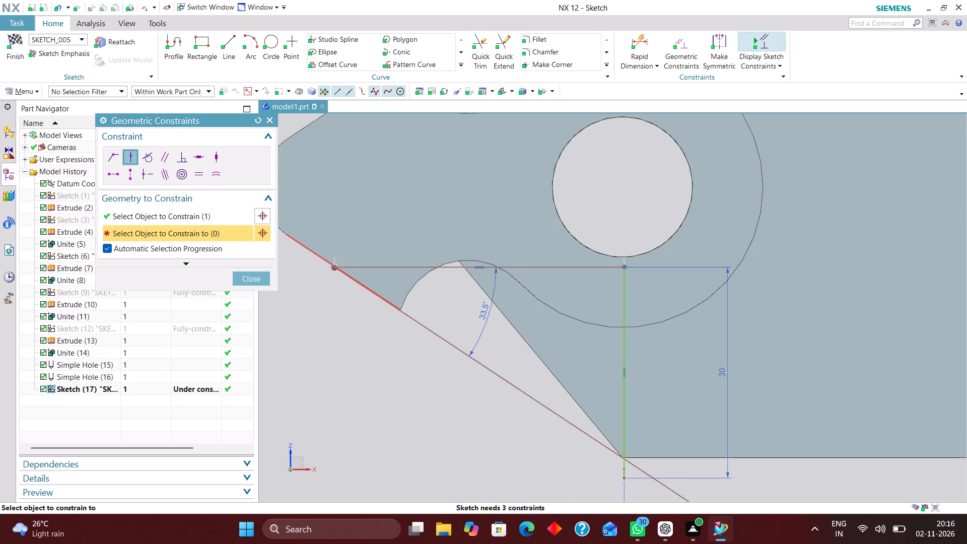
left_click(326, 259)
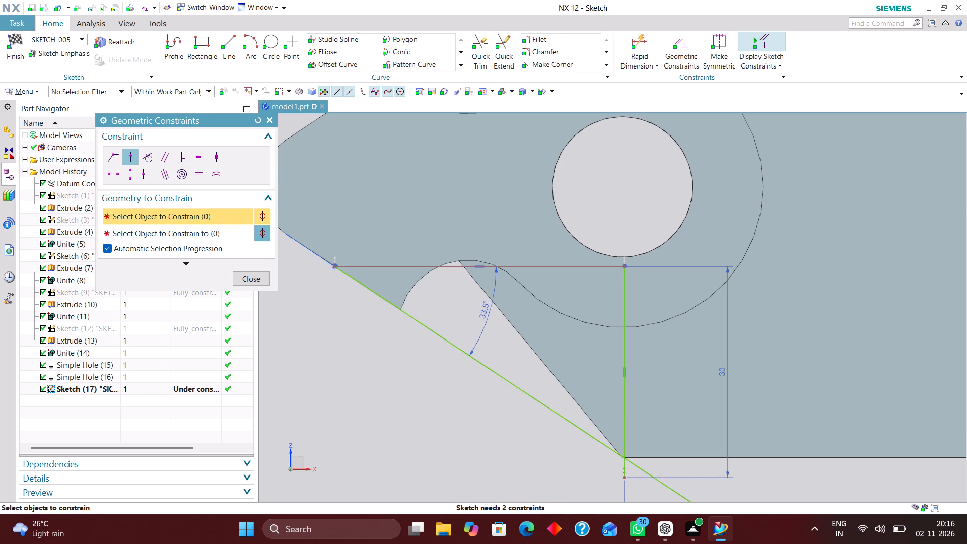
scroll(501, 317, "down", 4)
scroll(583, 399, "up", 4)
scroll(511, 350, "up", 6)
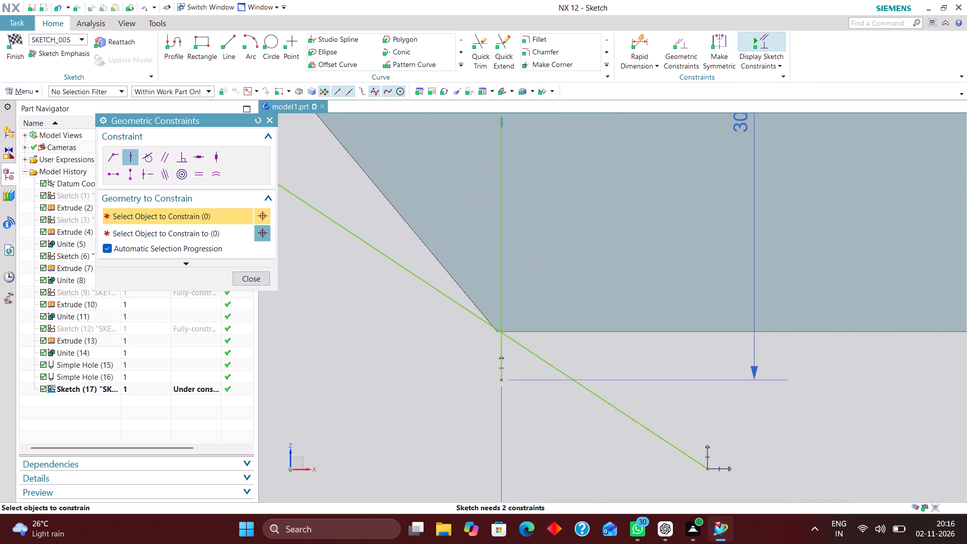
scroll(500, 338, "up", 6)
scroll(546, 327, "down", 11)
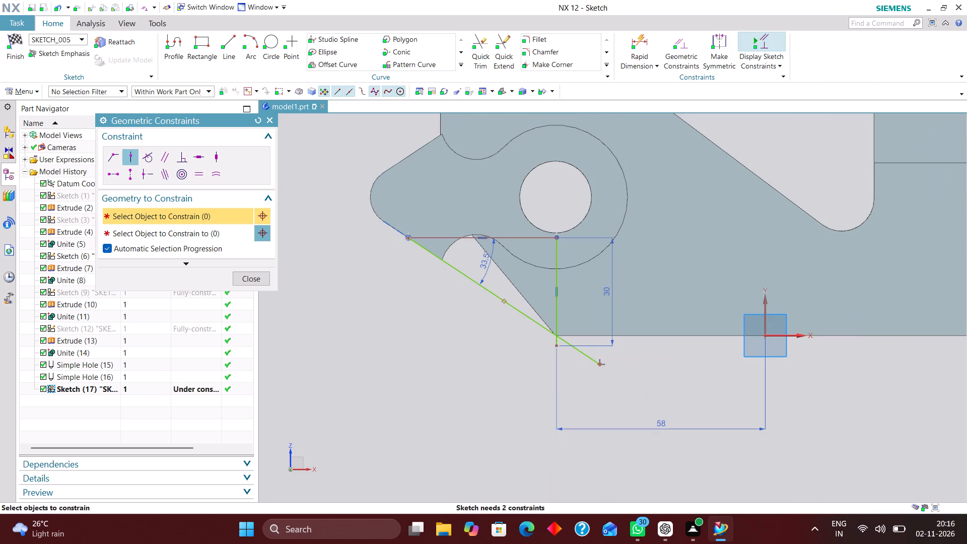
scroll(525, 267, "up", 2)
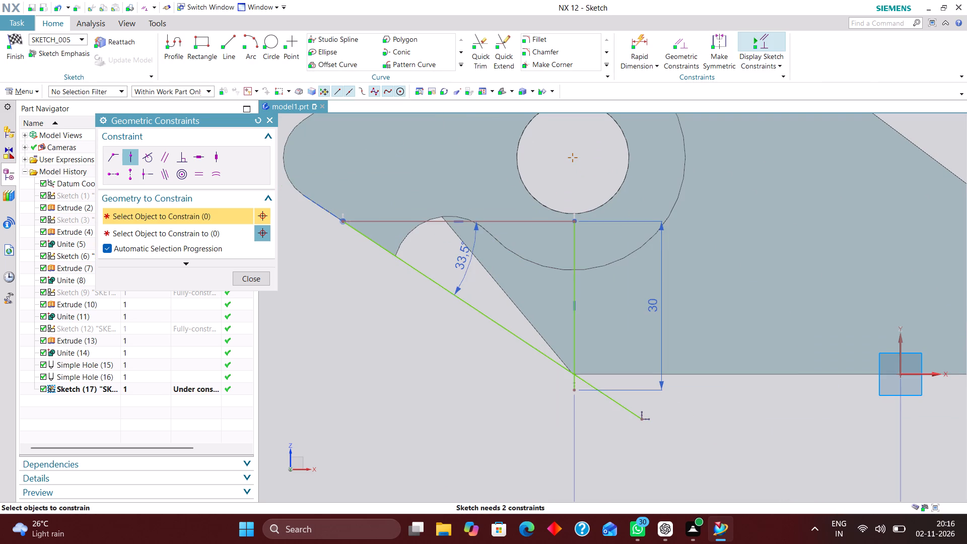
left_click(253, 278)
Quick Trim the ends of the vertical and sloped lines that extend past their intersection at the plate's lower corner.
left_click(485, 48)
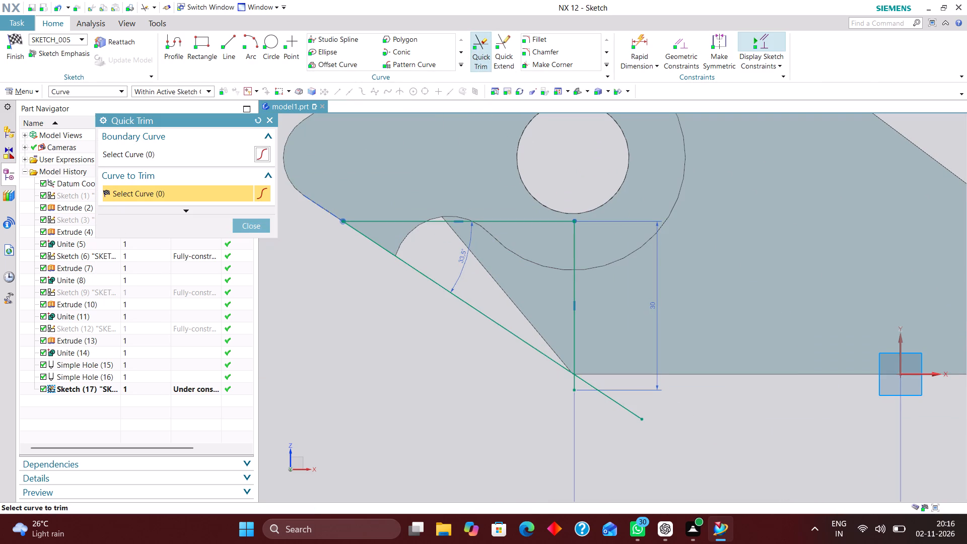
left_click(574, 392)
left_click(620, 406)
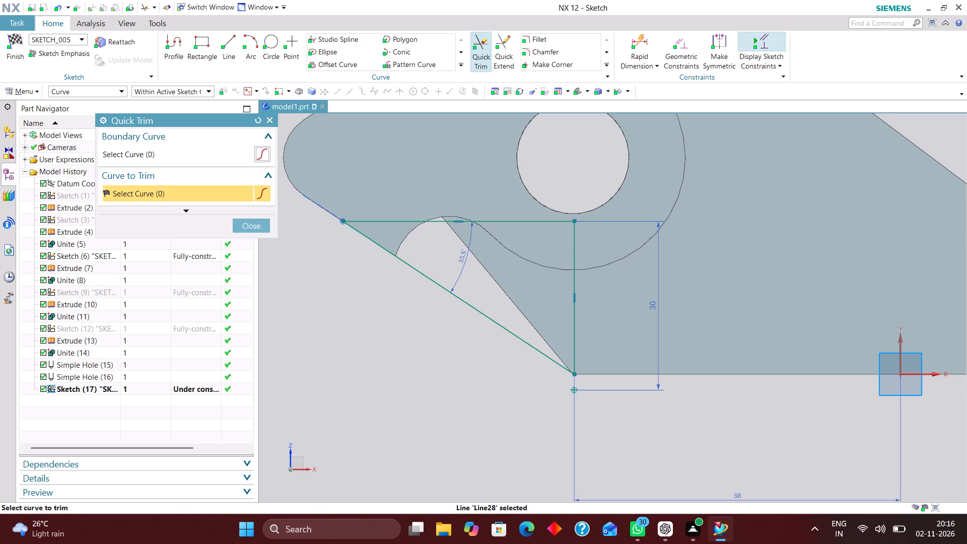
left_click(262, 226)
Delete the leftover reference point below the trimmed vertical line together with its 30 mm dimension.
scroll(594, 375, "up", 2)
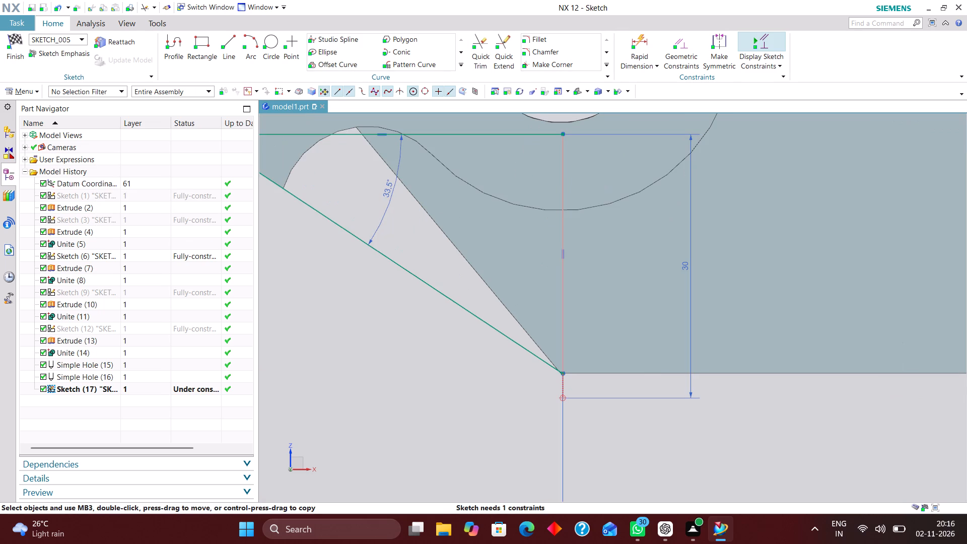
right_click_drag(563, 397, 489, 398)
right_click_drag(563, 398, 505, 401)
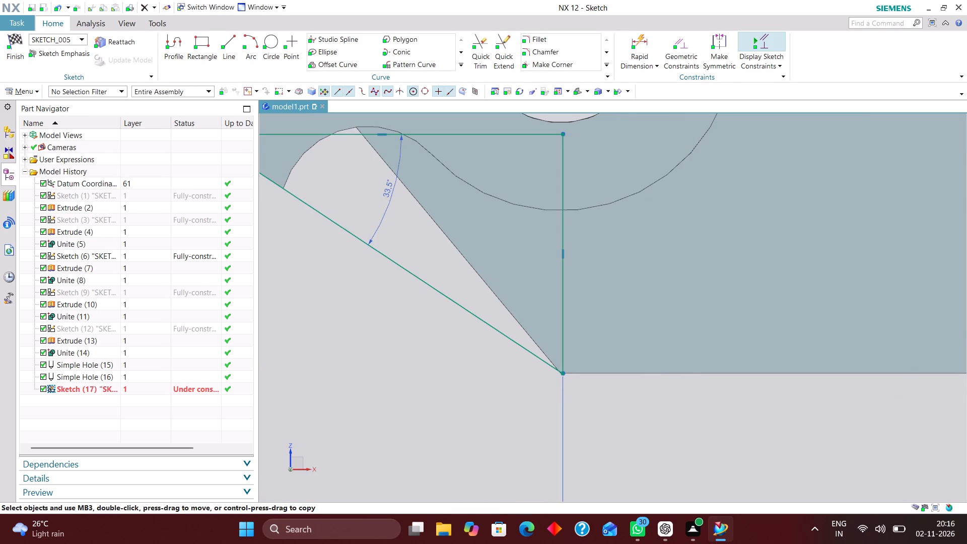
Dimension the length of the triangle's vertical line to fully constrain the sketch, and finish the sketch.
scroll(548, 404, "down", 3)
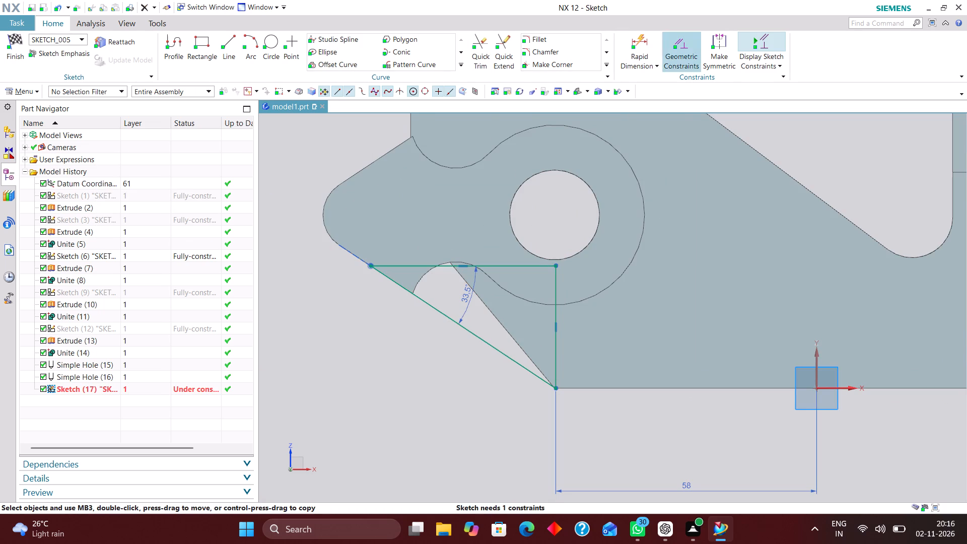
left_click(652, 42)
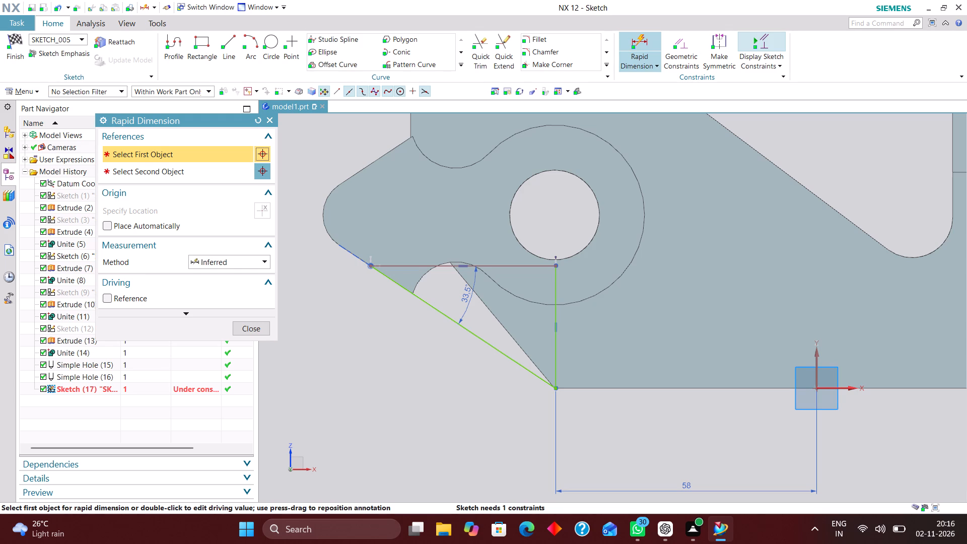
left_click(556, 364)
left_click(606, 340)
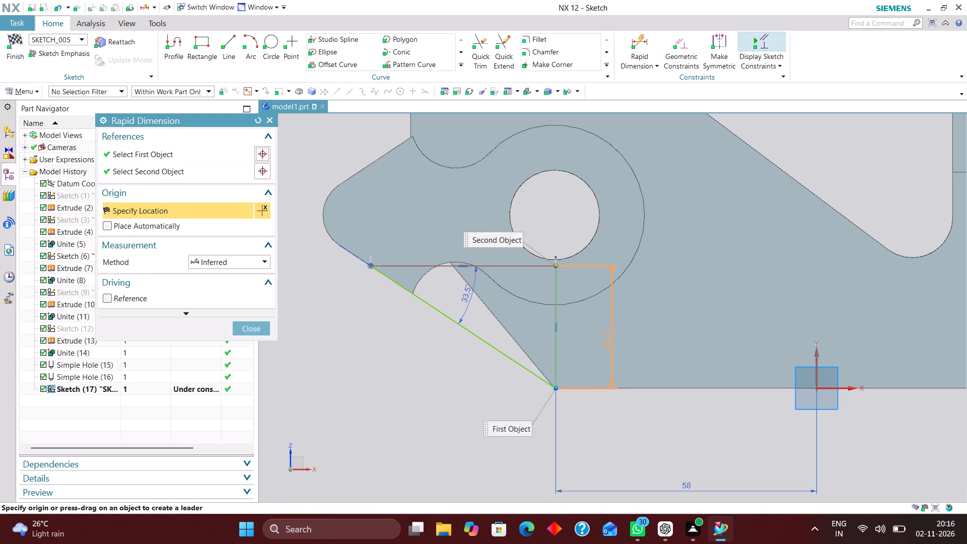
left_click(260, 328)
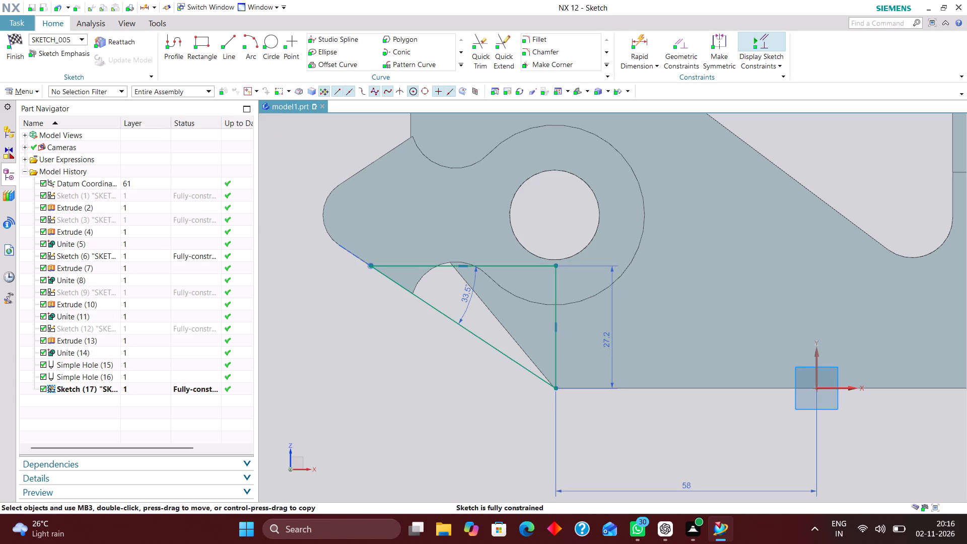
left_click(12, 38)
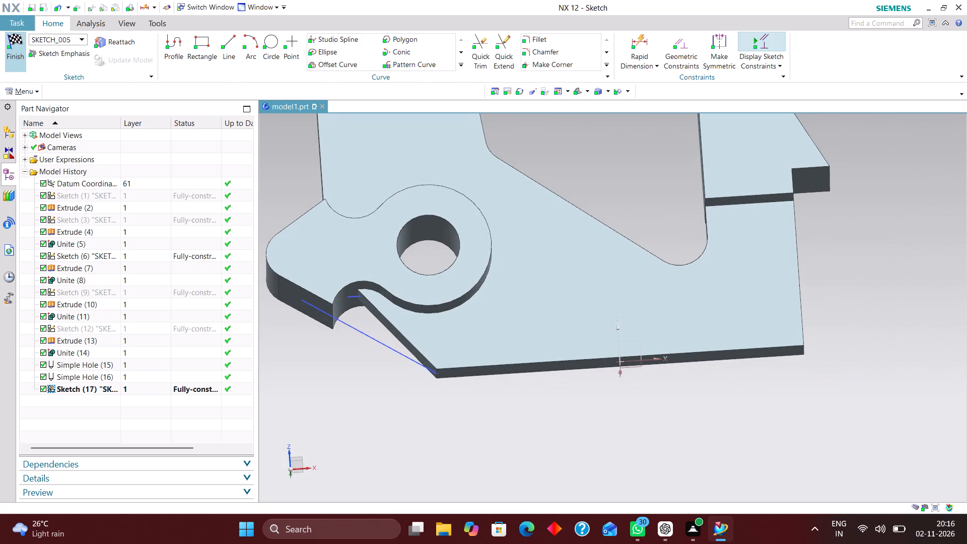
Extrude the triangular sketch below the boss arm by a symmetric distance of 5 mm, with no Boolean.
middle_click_drag(848, 261, 795, 295)
middle_click_drag(798, 298, 810, 294)
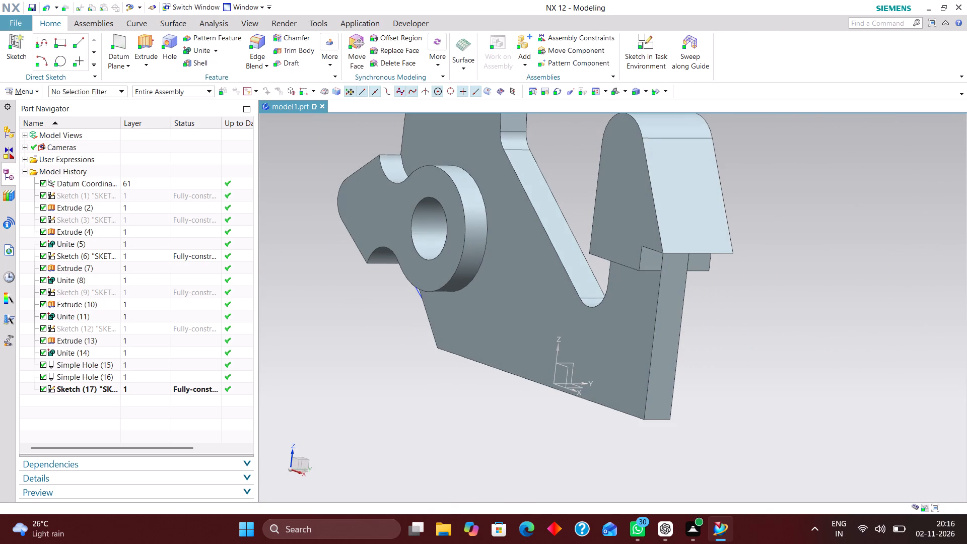
left_click(151, 49)
left_click(77, 389)
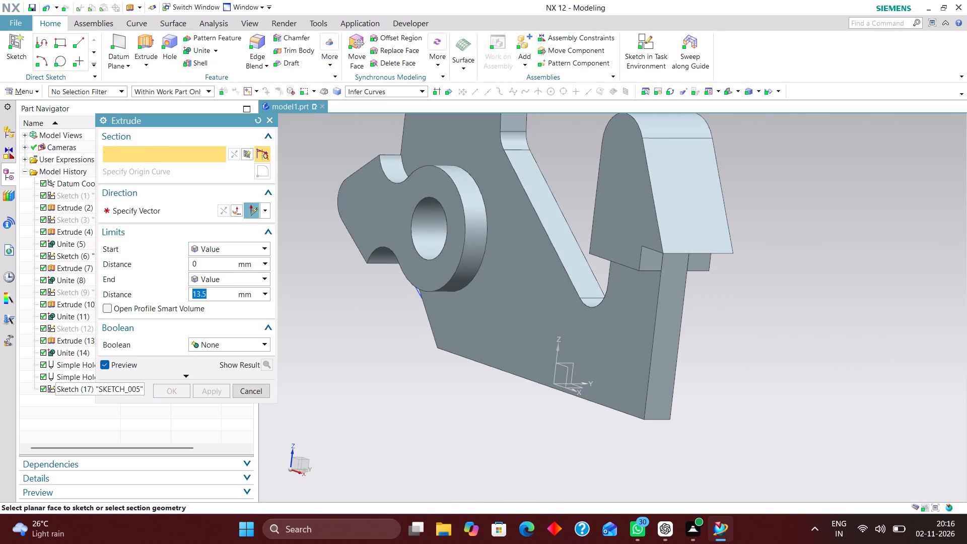
middle_click_drag(767, 289, 732, 290)
right_click_drag(814, 287, 667, 275)
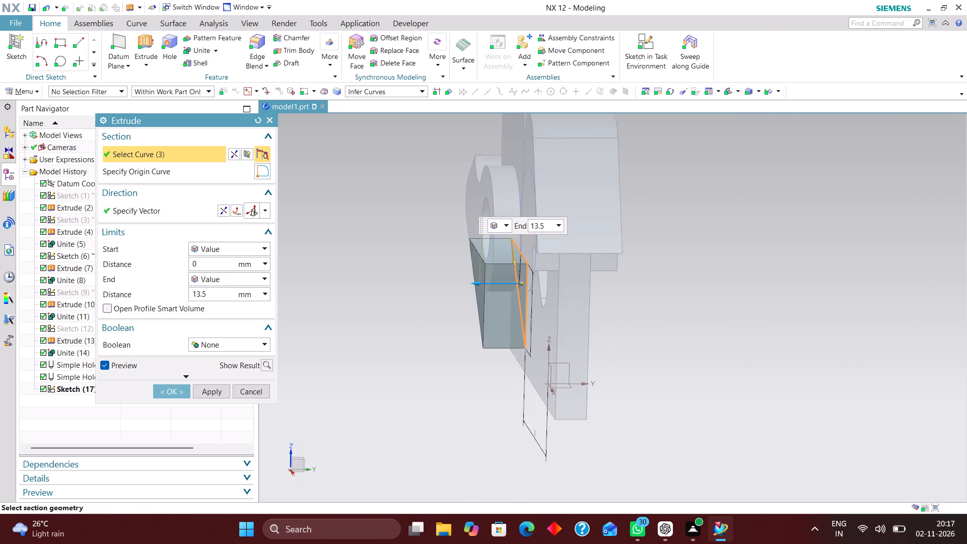
left_click(244, 253)
left_click(243, 273)
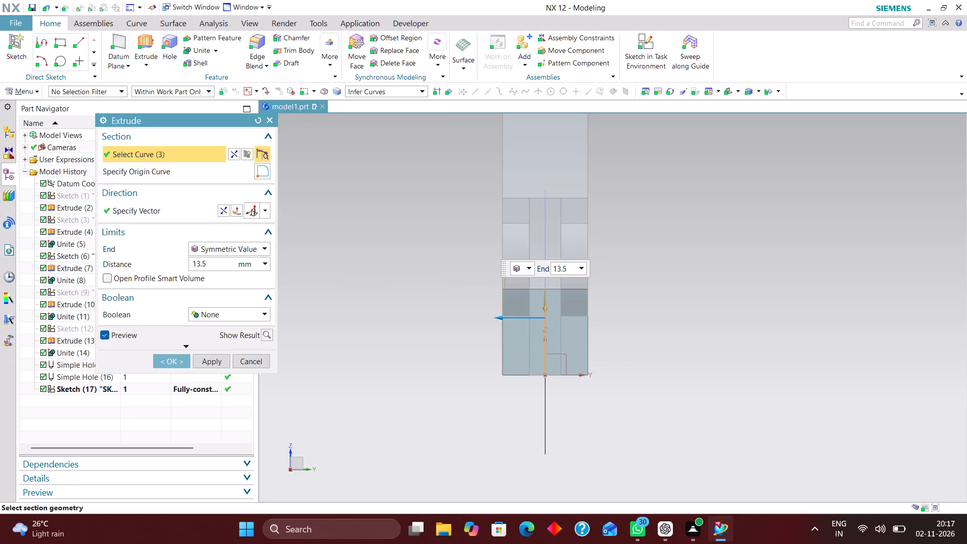
middle_click_drag(385, 290, 419, 298)
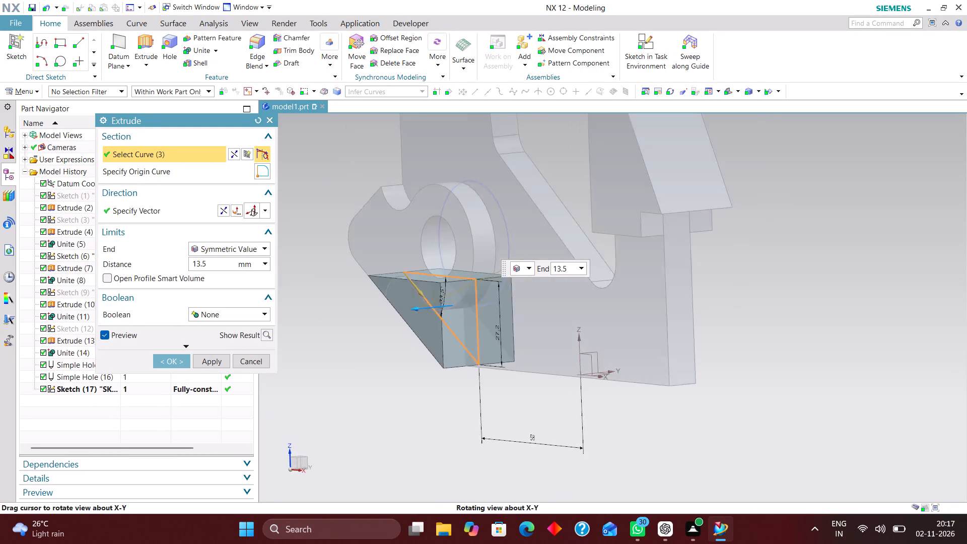
middle_click_drag(419, 298, 416, 298)
scroll(416, 298, "up", 1)
left_click_drag(211, 262, 177, 262)
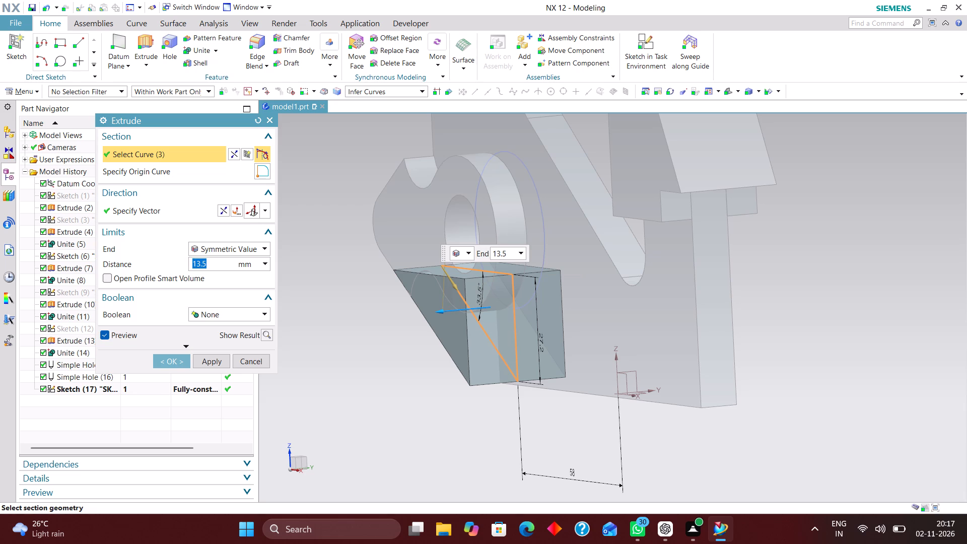
key("5")
key("Return")
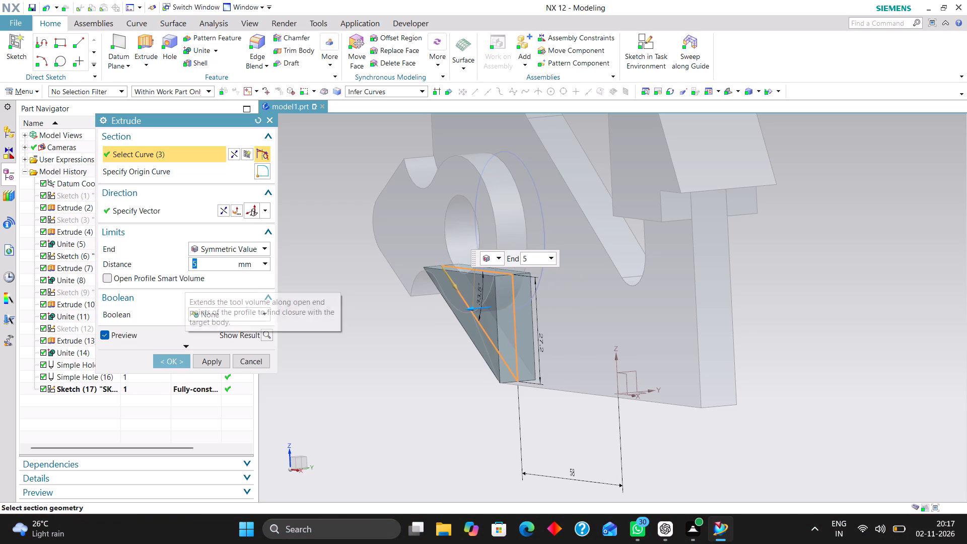
left_click(170, 362)
Unite the triangular extrusion below the boss arm with the main support body as the target.
middle_click_drag(392, 373, 438, 373)
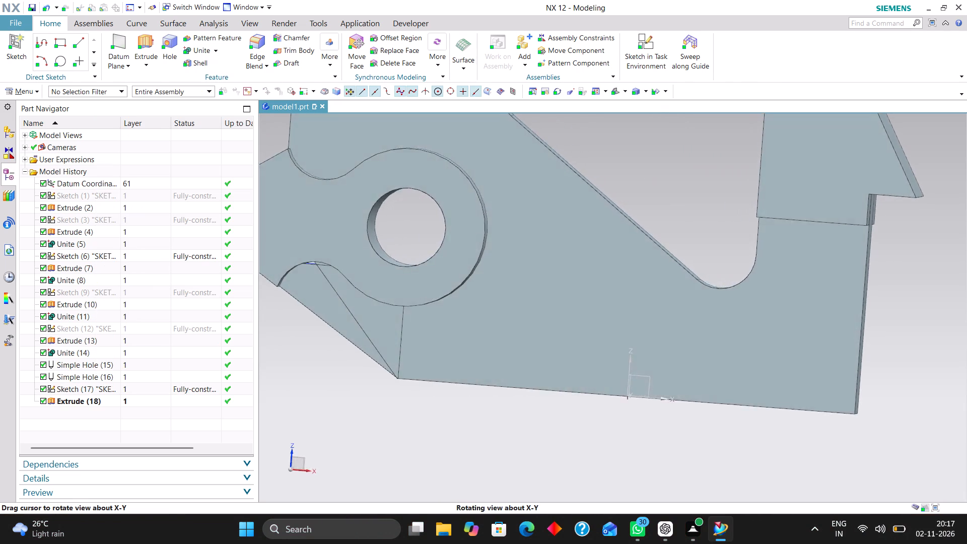
middle_click_drag(438, 373, 446, 355)
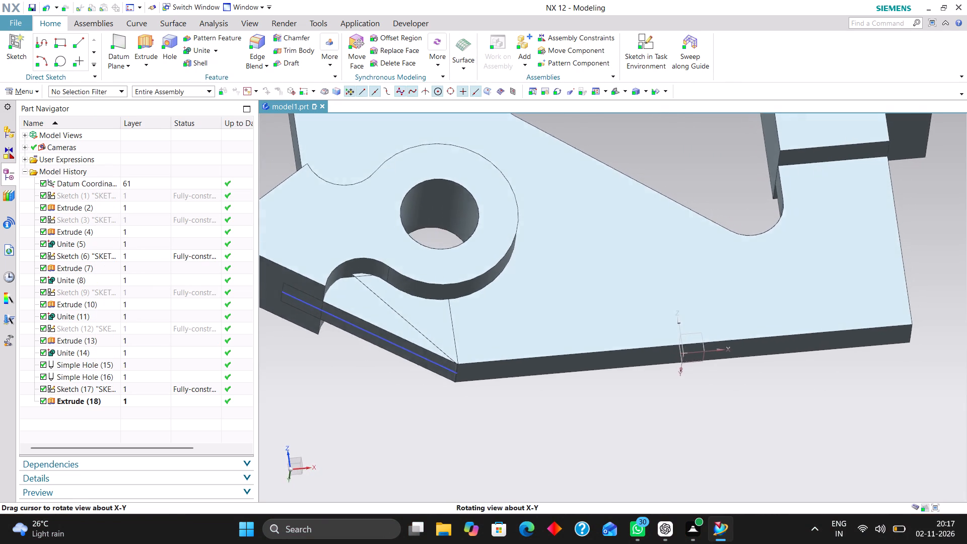
middle_click_drag(446, 355, 438, 367)
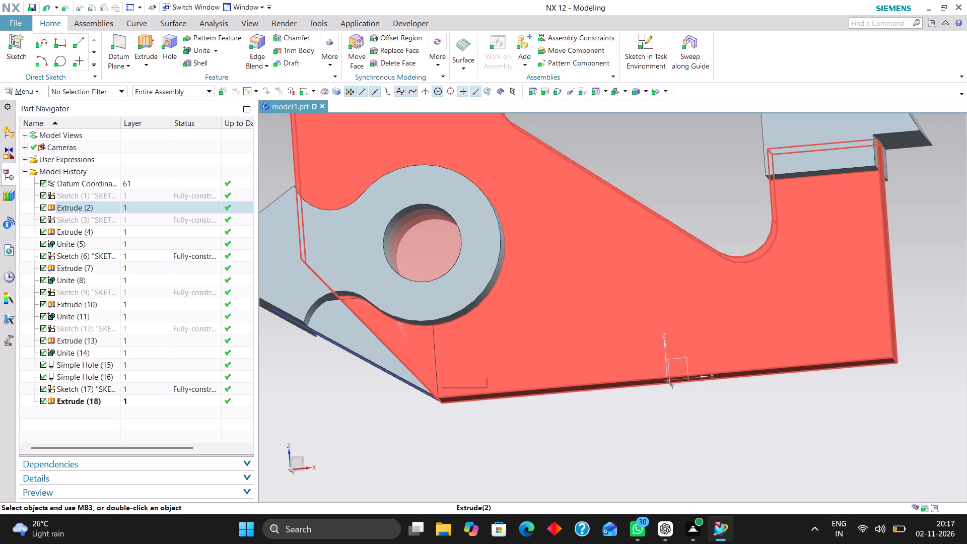
left_click(201, 45)
left_click(659, 255)
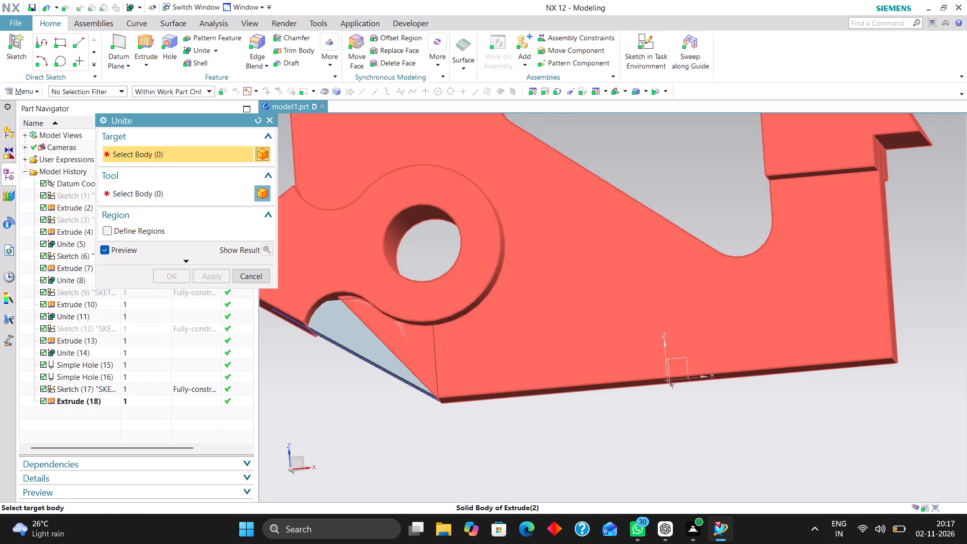
left_click(341, 327)
left_click(177, 276)
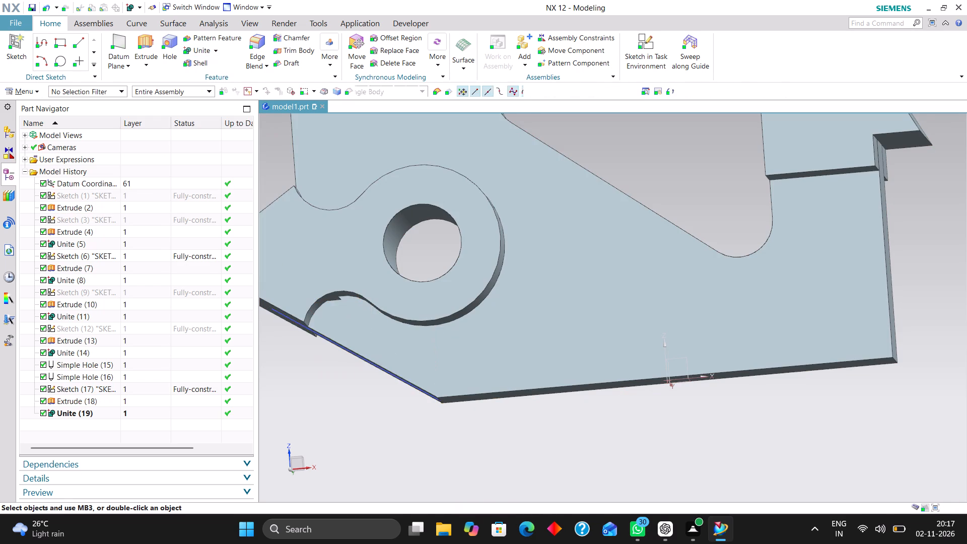
Examine the join between the triangular web and the boss arm up close and in a pictorial view of the whole part.
scroll(336, 310, "up", 14)
scroll(495, 269, "down", 8)
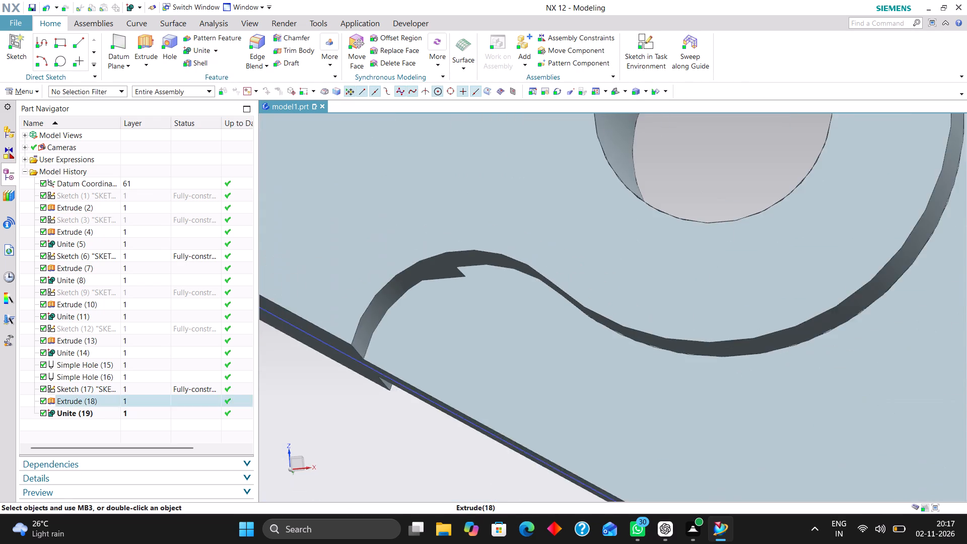
scroll(493, 330, "down", 6)
middle_click_drag(569, 324, 544, 338)
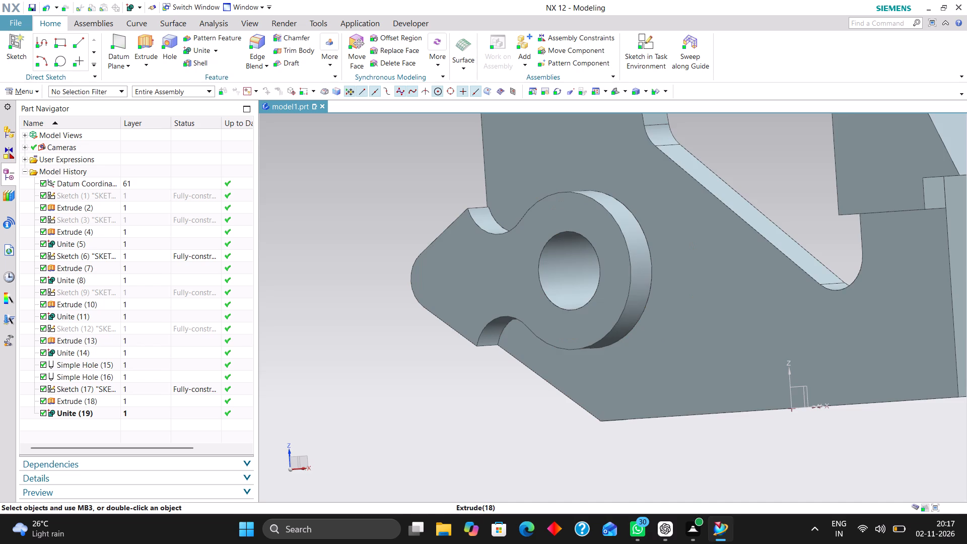
left_click(616, 93)
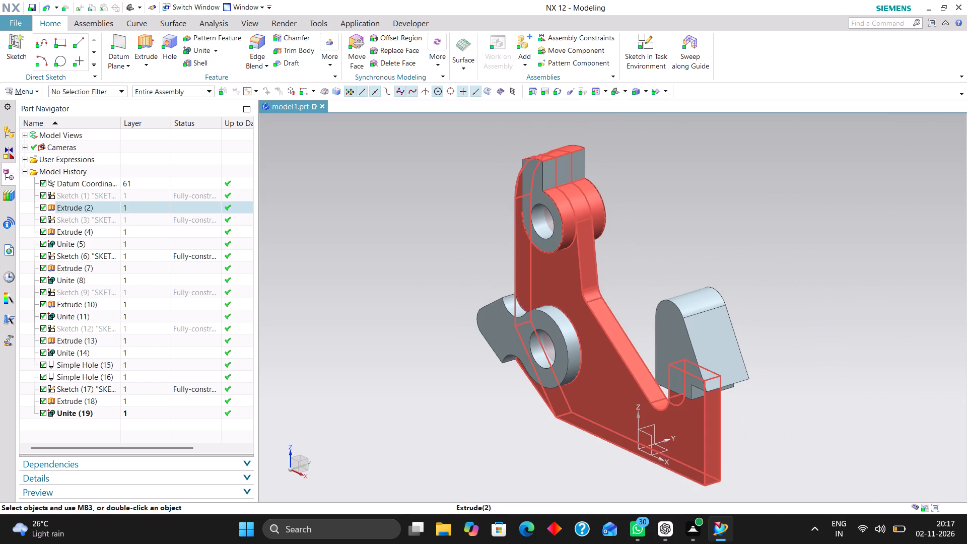
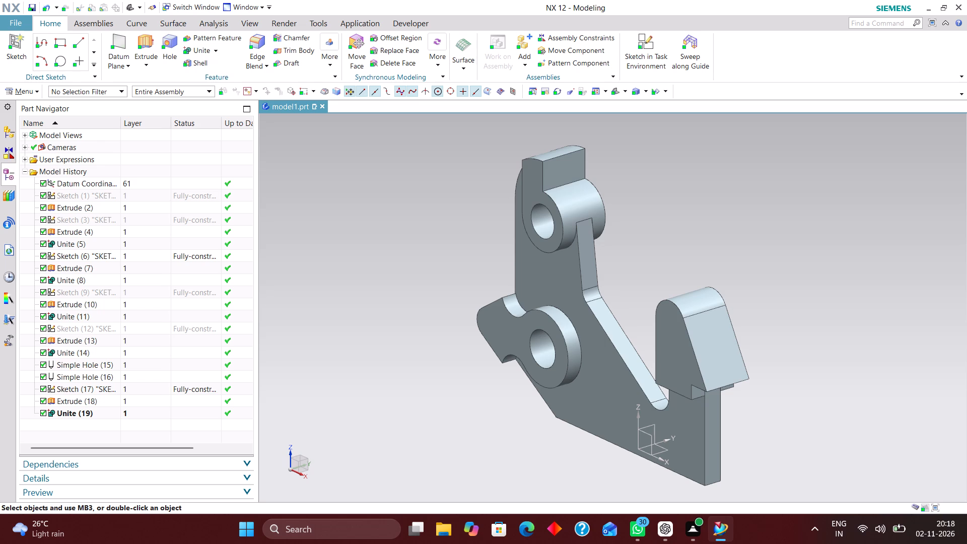
Examine the concave notch where the lower boss arm meets the plate's sloped bottom edge.
middle_click_drag(823, 425, 837, 410)
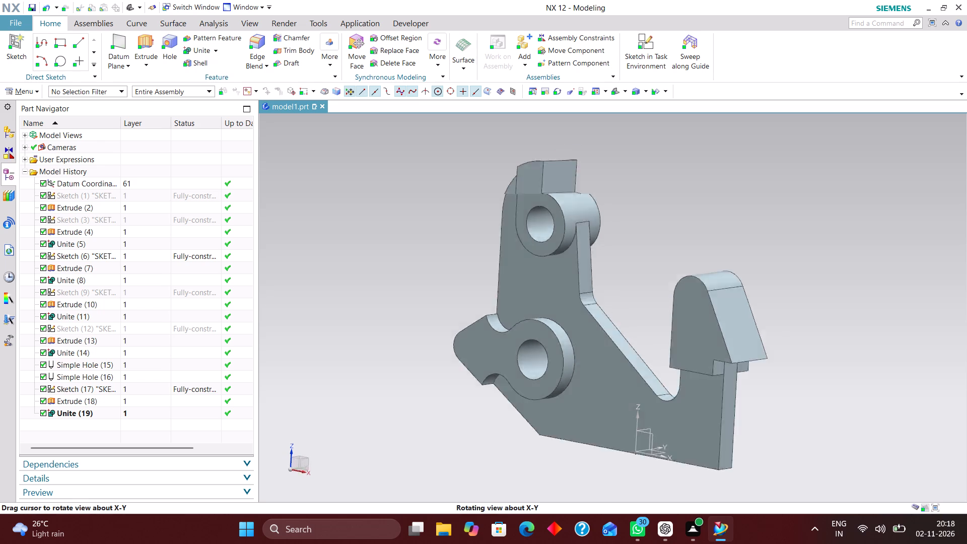
middle_click_drag(837, 410, 836, 375)
scroll(853, 358, "up", 1)
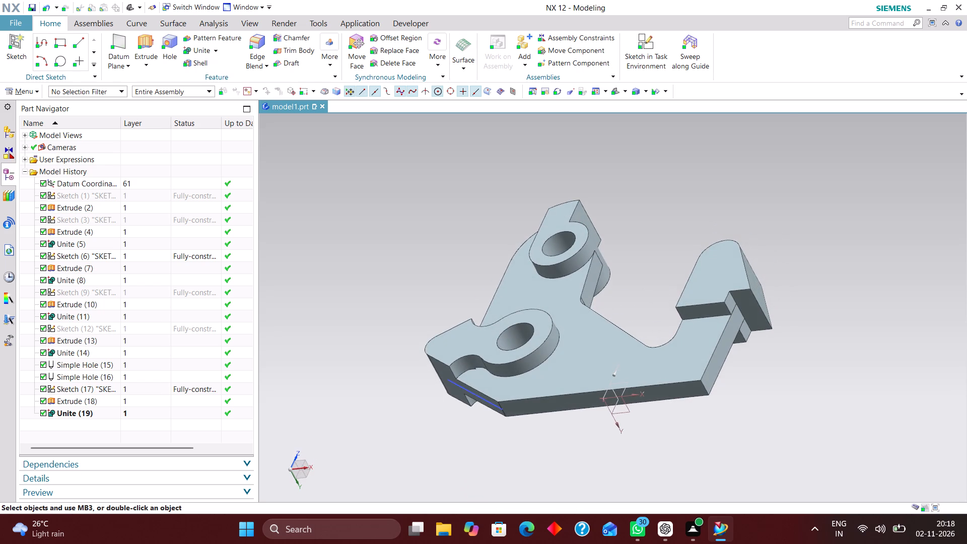
scroll(482, 399, "up", 4)
right_click_drag(470, 389, 473, 436)
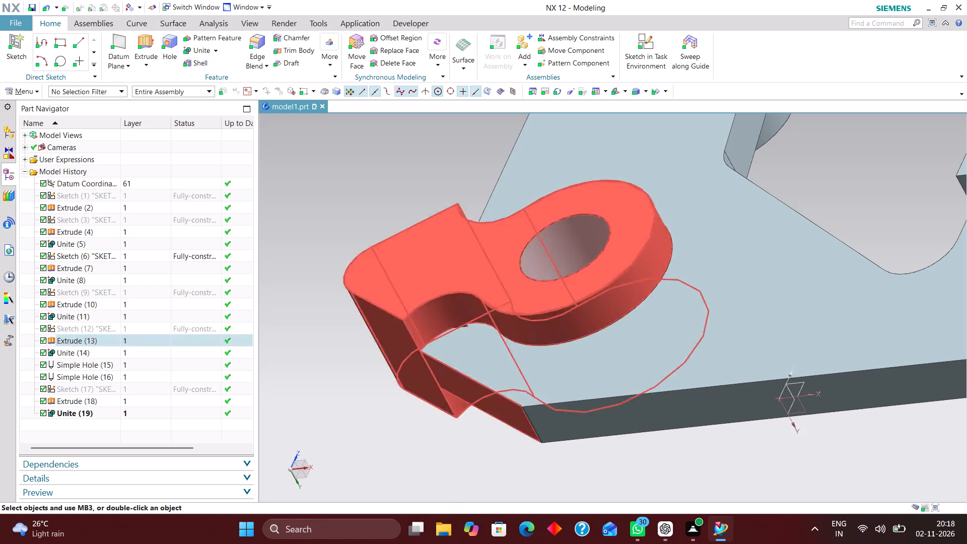
scroll(457, 323, "up", 6)
scroll(493, 303, "down", 9)
scroll(528, 343, "up", 1)
middle_click_drag(530, 344, 536, 351)
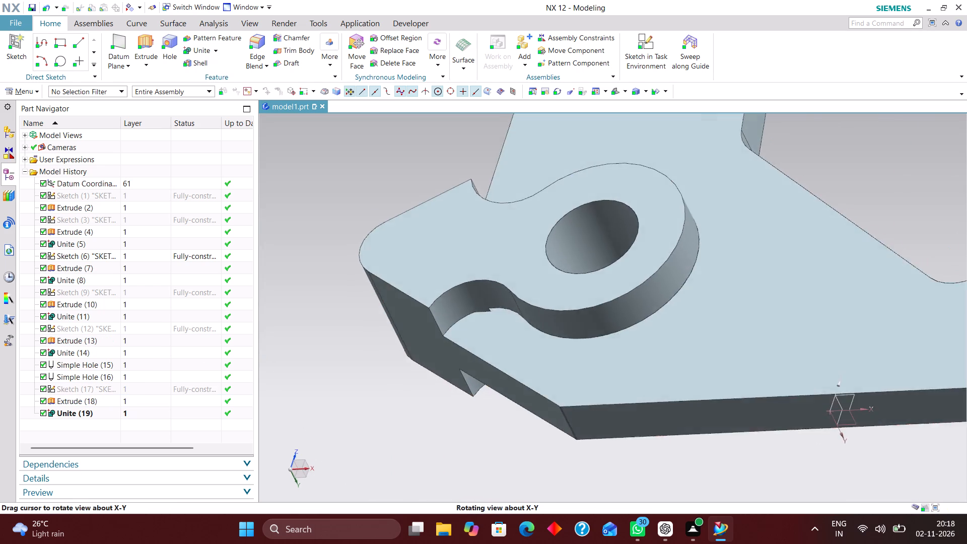
middle_click_drag(536, 351, 533, 366)
scroll(485, 310, "up", 6)
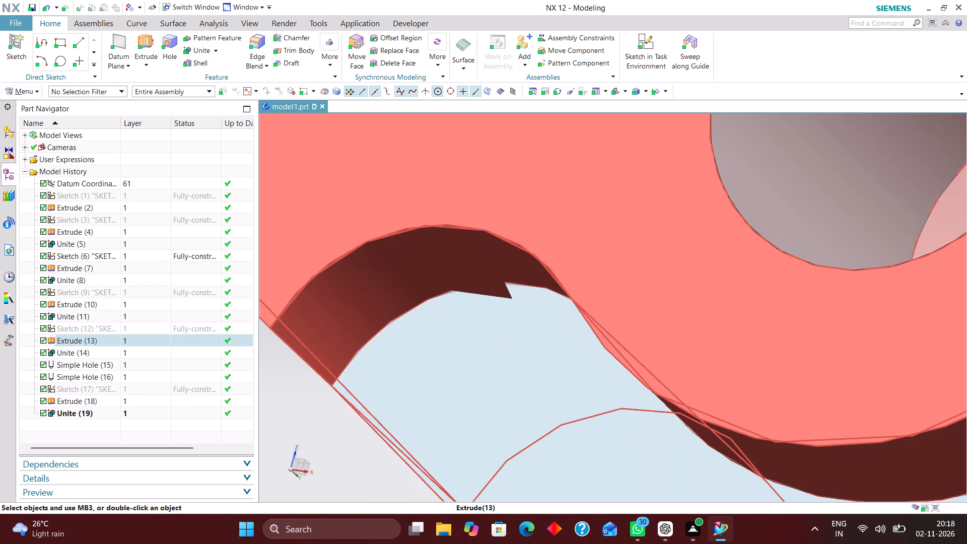
scroll(512, 302, "down", 4)
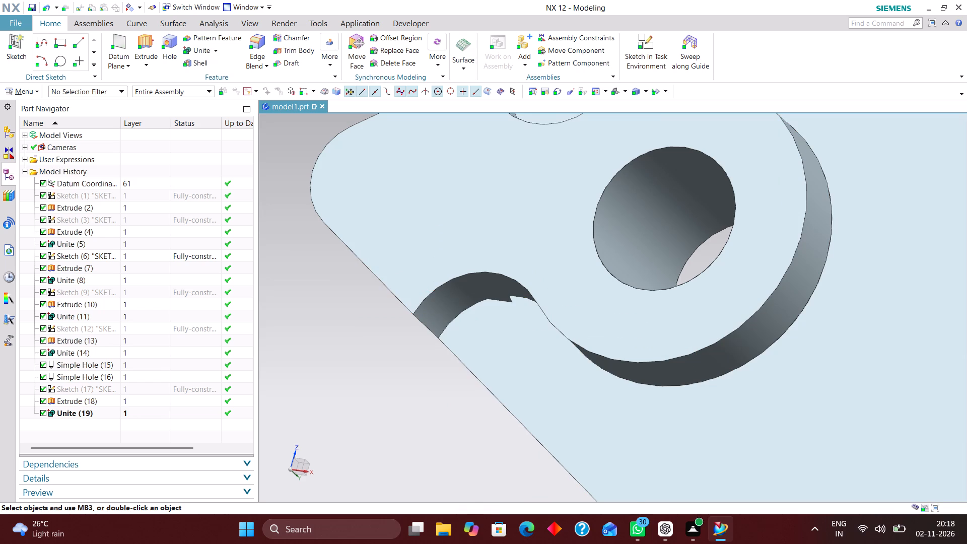
Reopen Sketch (17), set the triangle's vertical dimension to 28 mm, and finish the sketch.
left_click(153, 385)
right_click(153, 384)
left_click(195, 117)
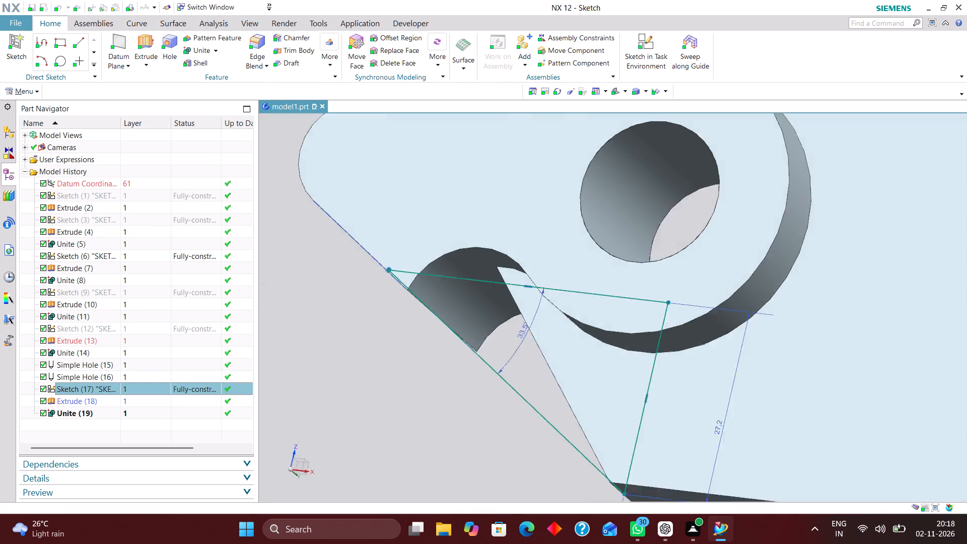
scroll(411, 127, "up", 2)
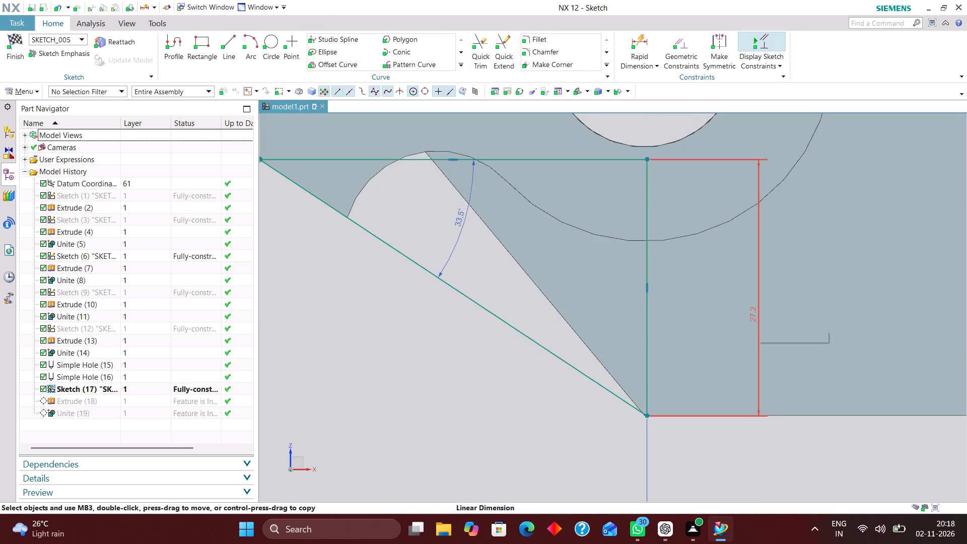
double_click(755, 309)
left_click_drag(873, 335, 828, 338)
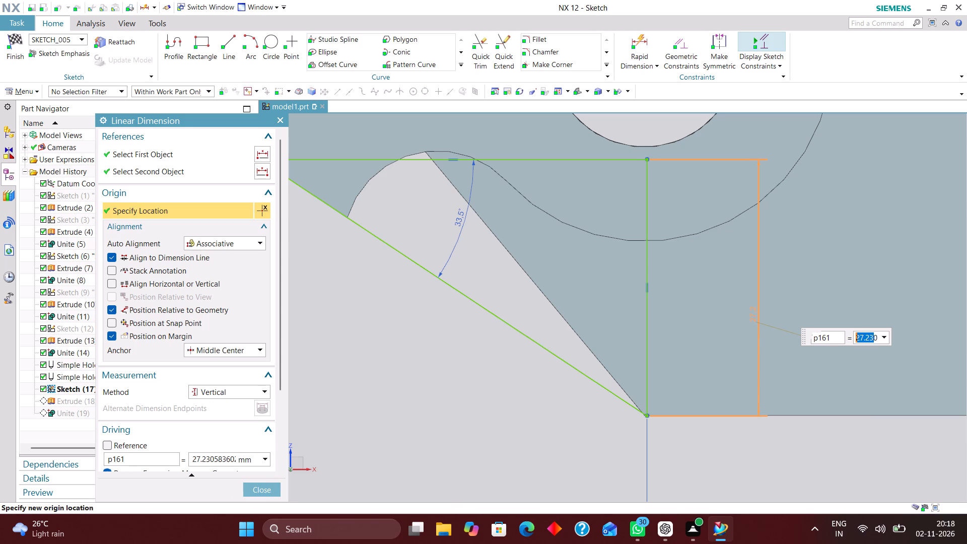
type("25")
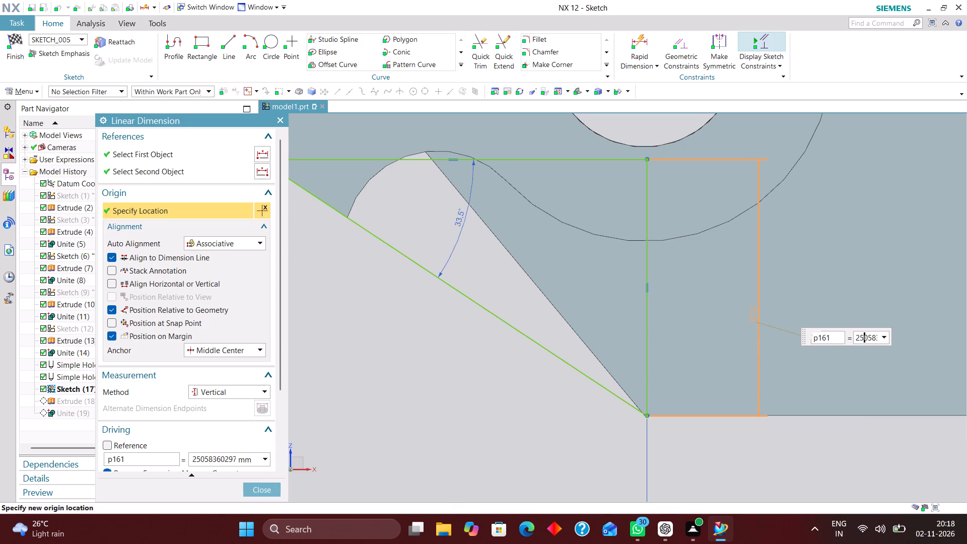
scroll(228, 396, "down", 2)
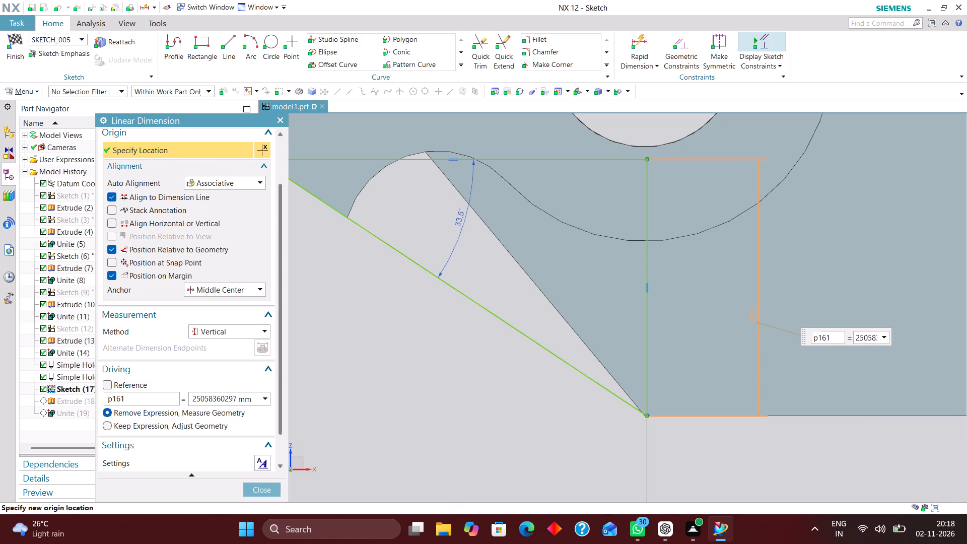
double_click(236, 399)
type("28")
key("Return")
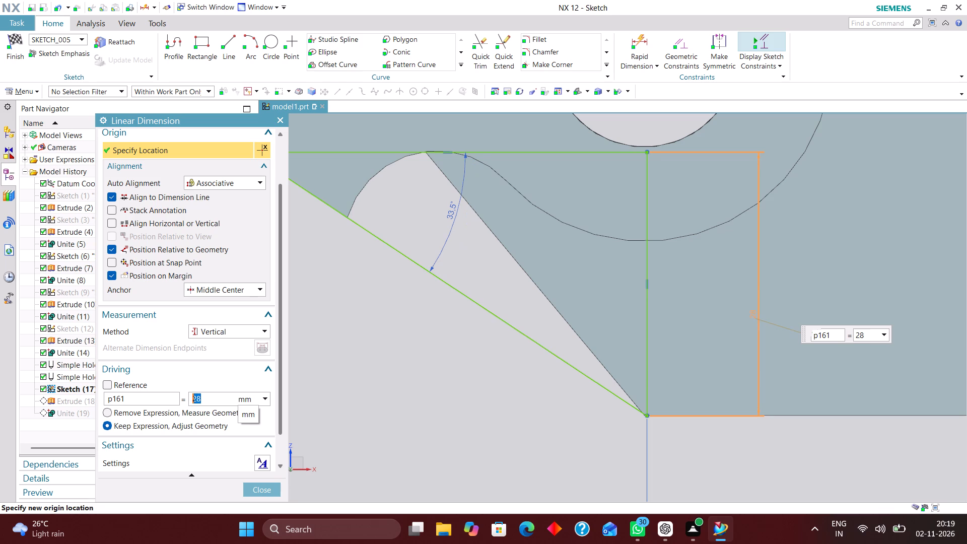
left_click(246, 488)
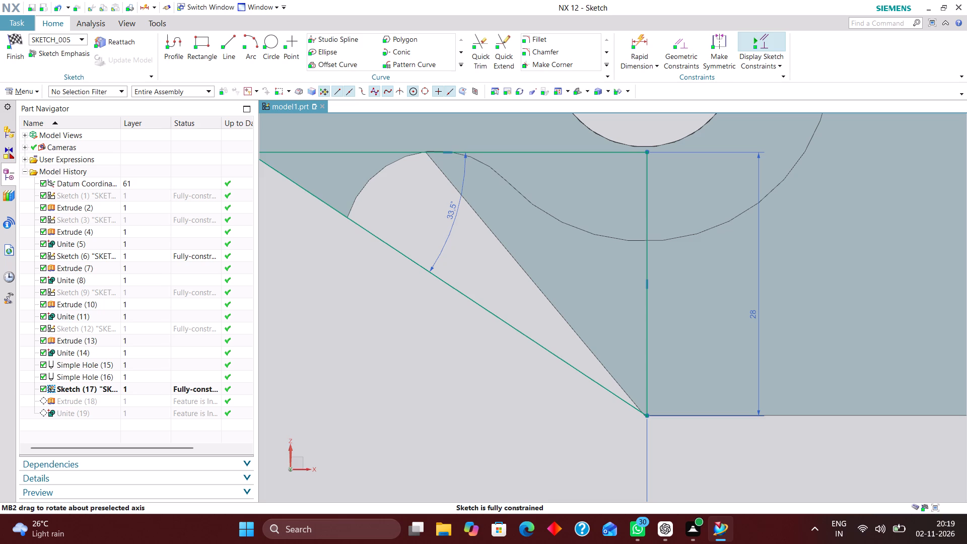
scroll(489, 322, "down", 2)
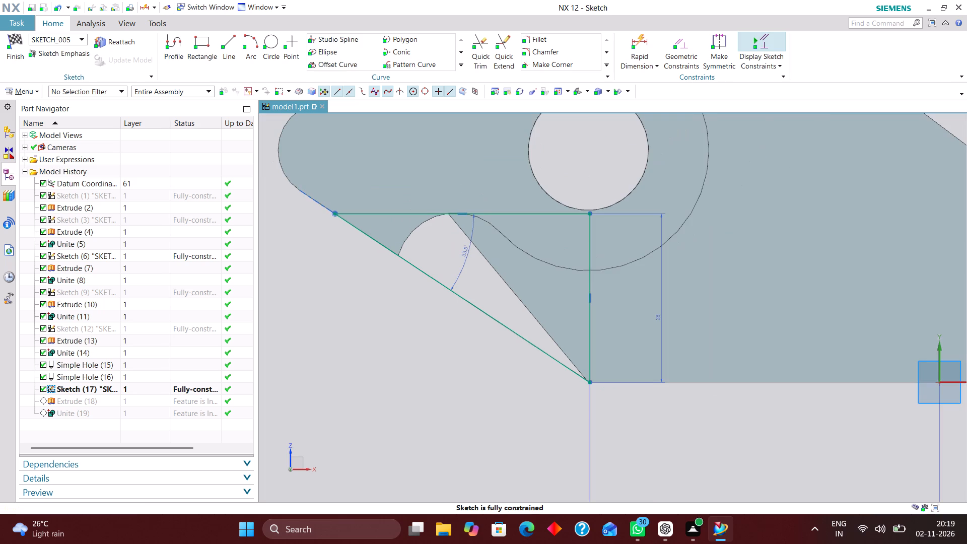
left_click(19, 36)
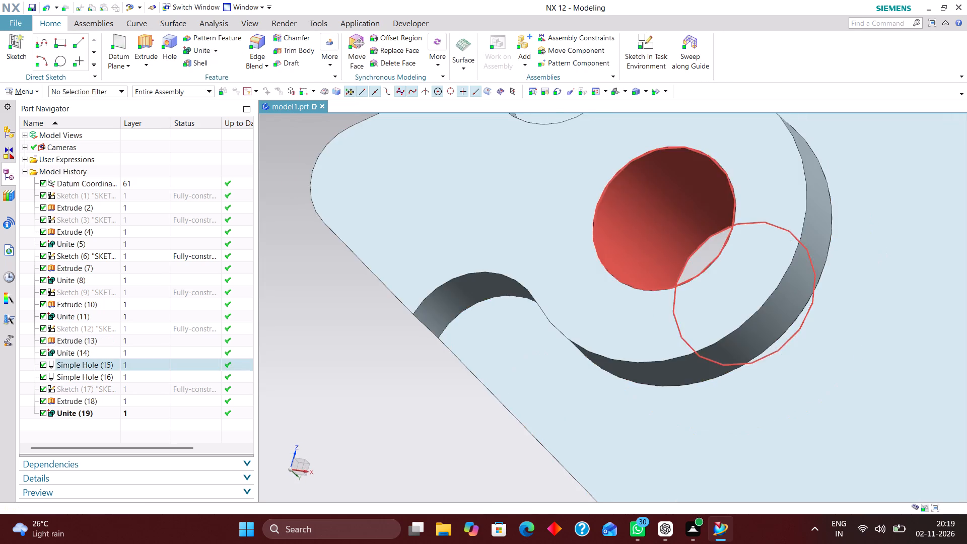
Inspect the notch beside the lower boss up close, and return the whole part to an isometric view.
scroll(564, 218, "down", 3)
scroll(547, 255, "up", 7)
scroll(507, 263, "up", 7)
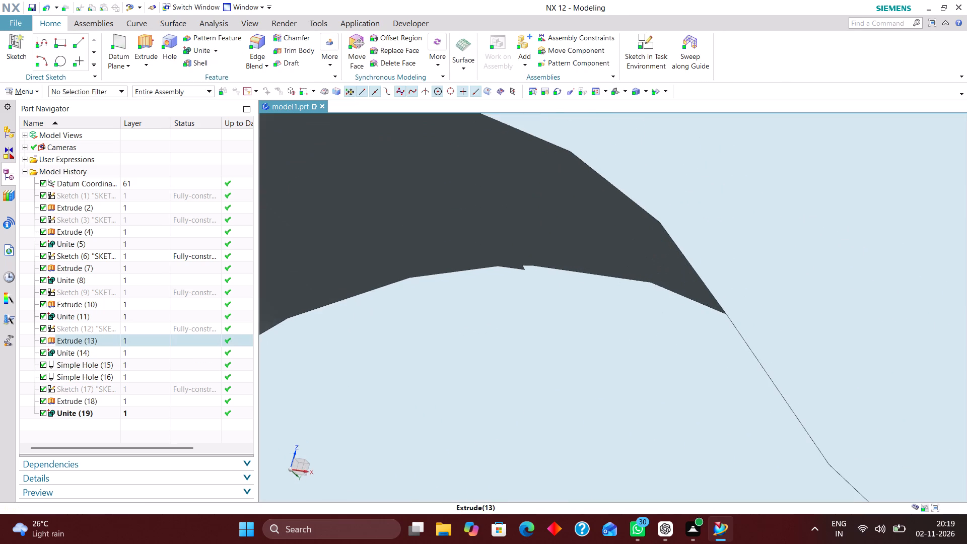
scroll(517, 257, "up", 5)
scroll(530, 230, "down", 16)
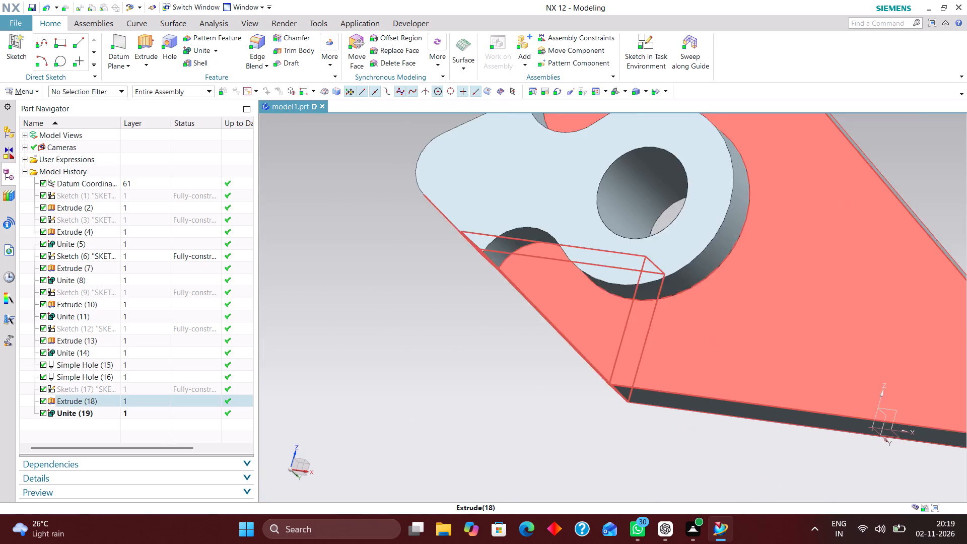
scroll(550, 246, "down", 2)
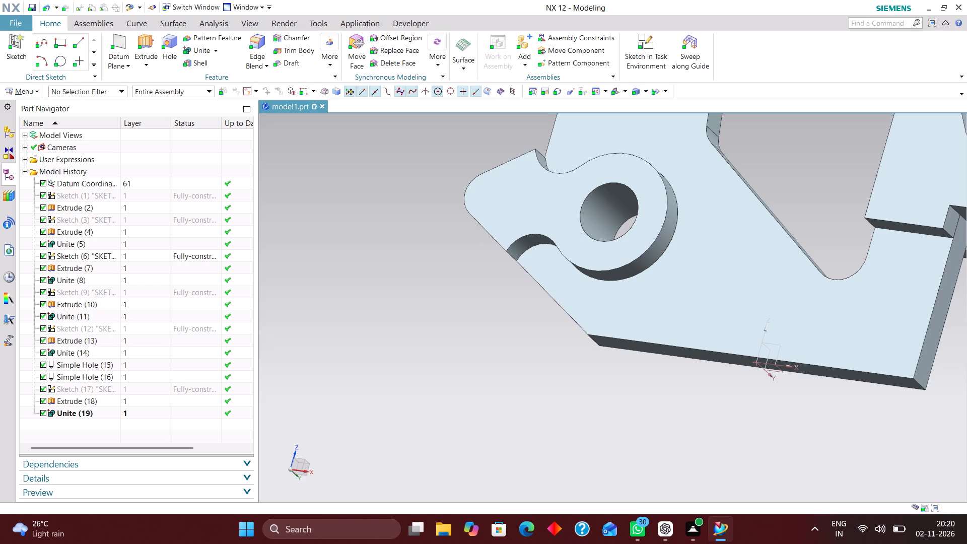
scroll(562, 366, "down", 4)
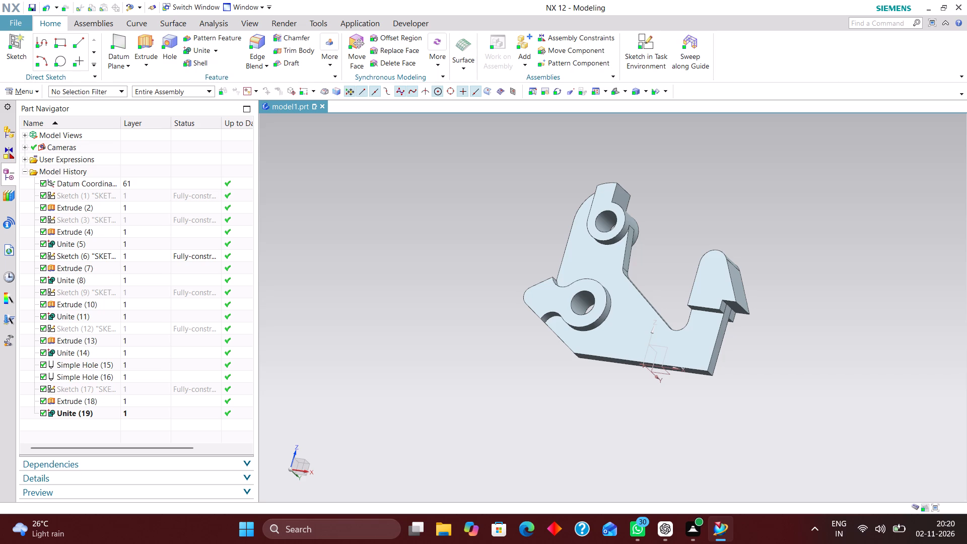
left_click(613, 88)
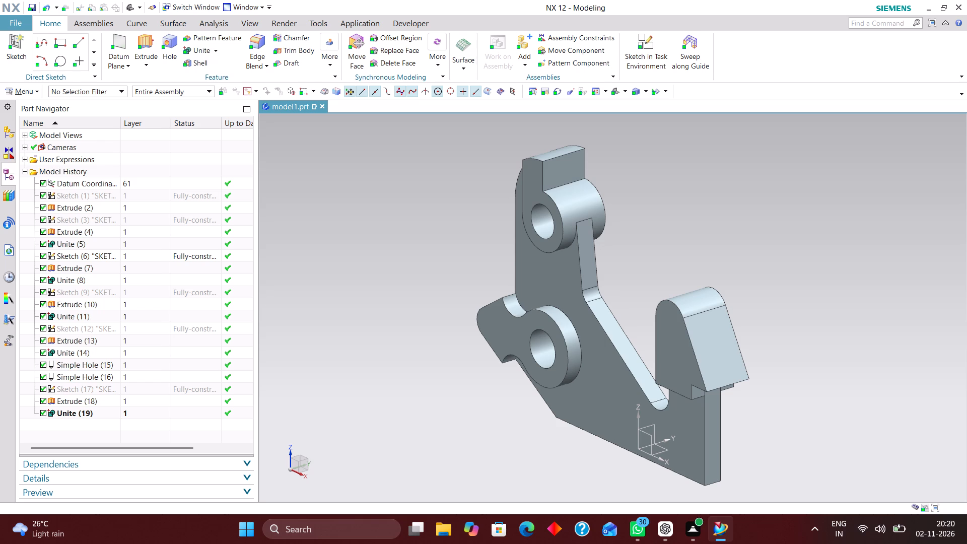
key("End")
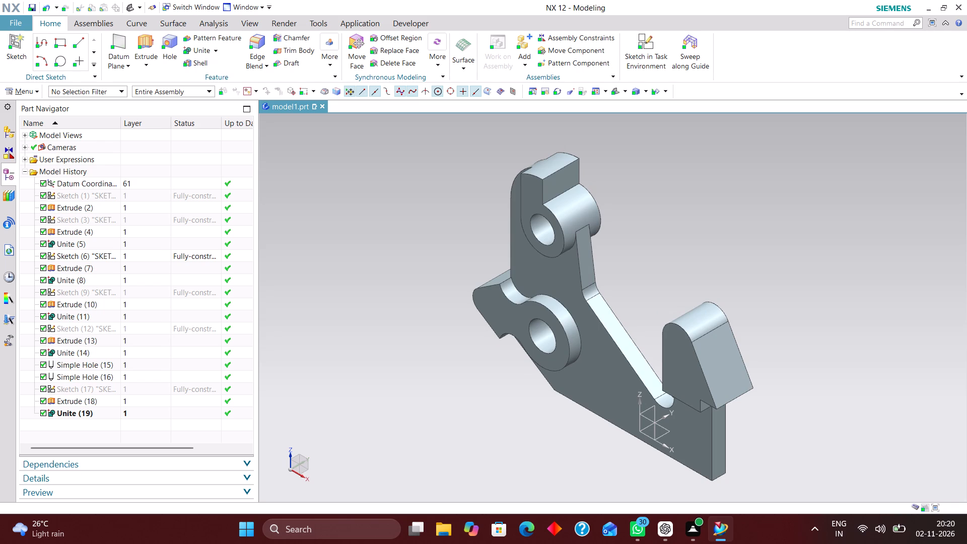
Group Simple Hole (15) and Simple Hole (16) into a feature group named HOLES.
left_click(118, 364, "ctrl")
left_click(122, 376, "ctrl")
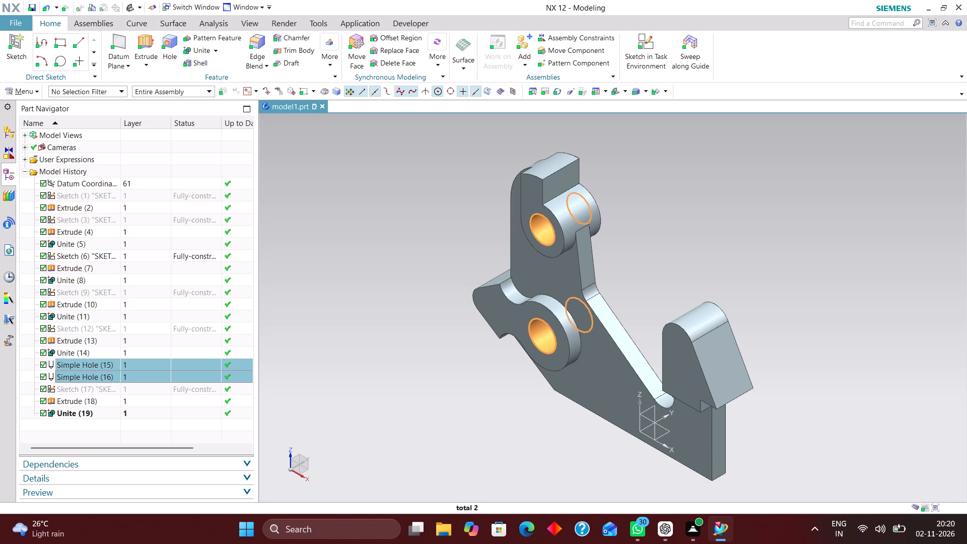
right_click(142, 365)
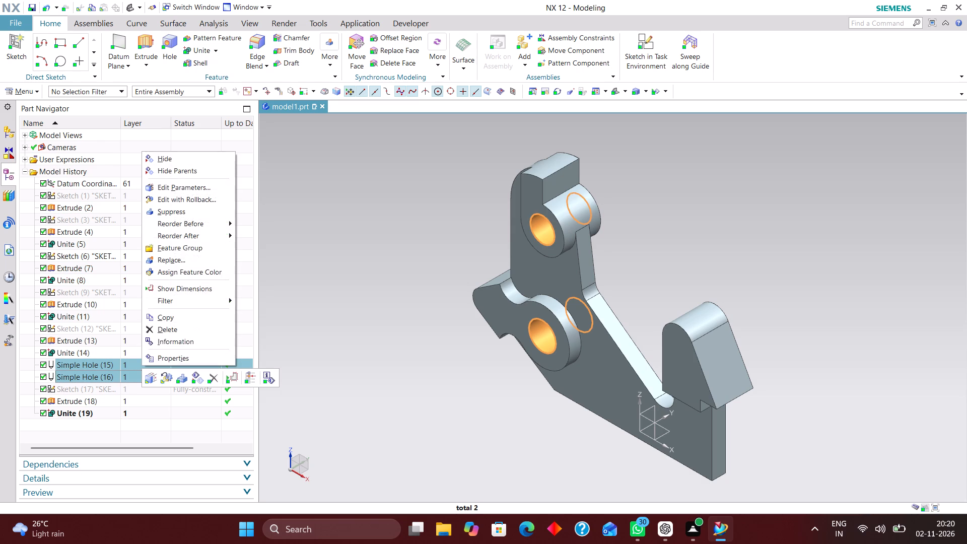
left_click(174, 250)
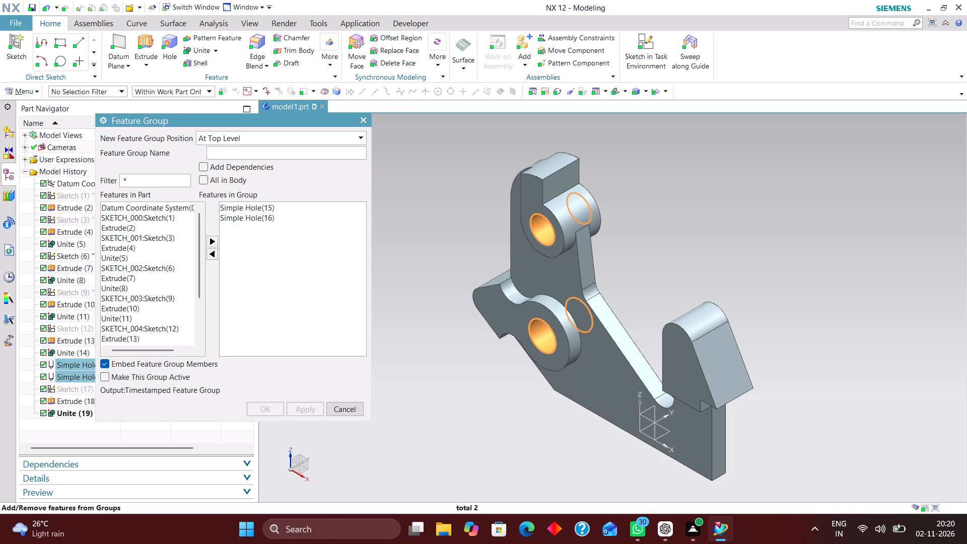
type("HOL")
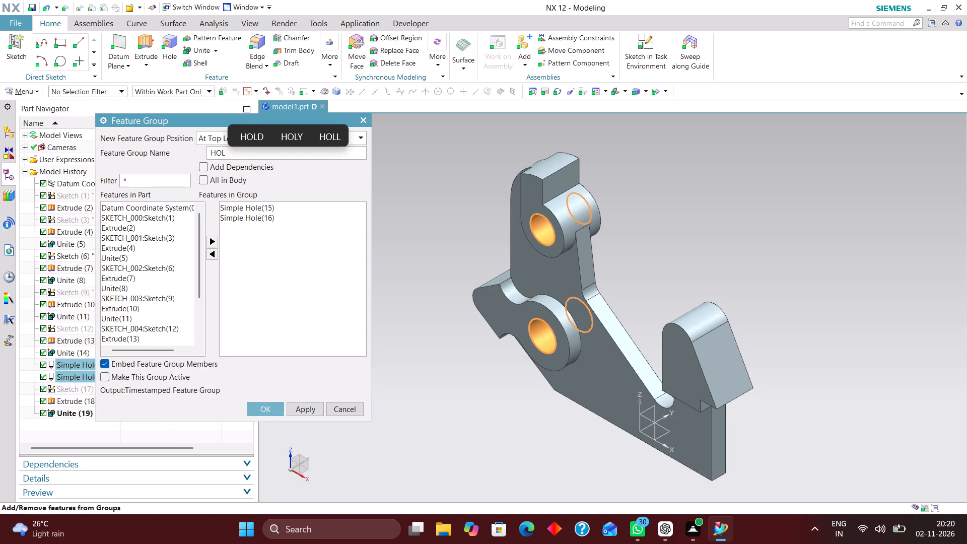
type("ES")
key("Return")
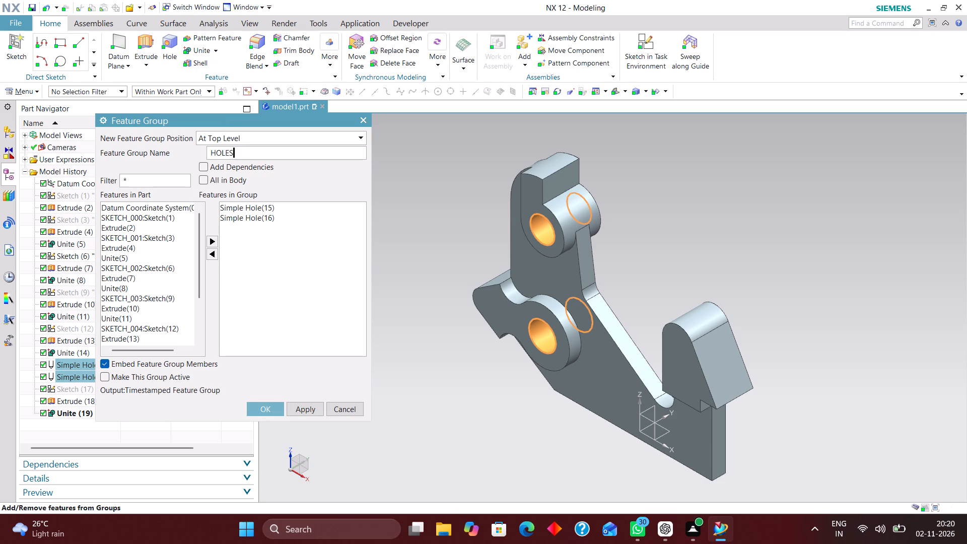
left_click(270, 410)
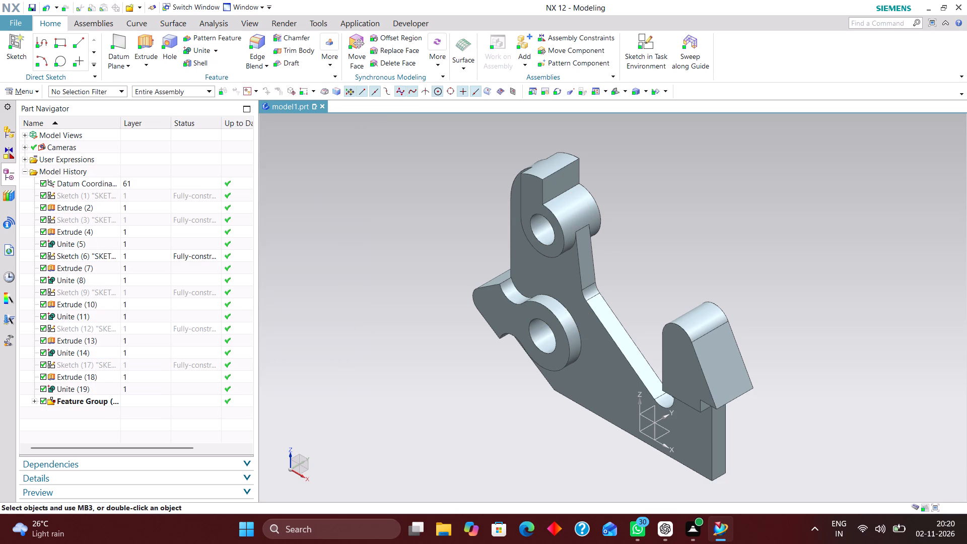
Move the datum coordinate system to layer 220.
left_click(142, 181)
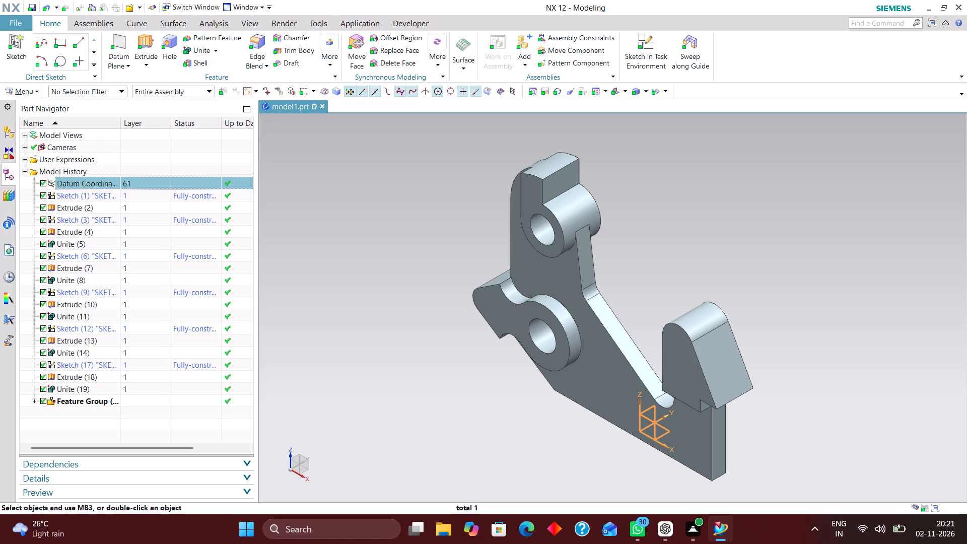
key("ctrl+j")
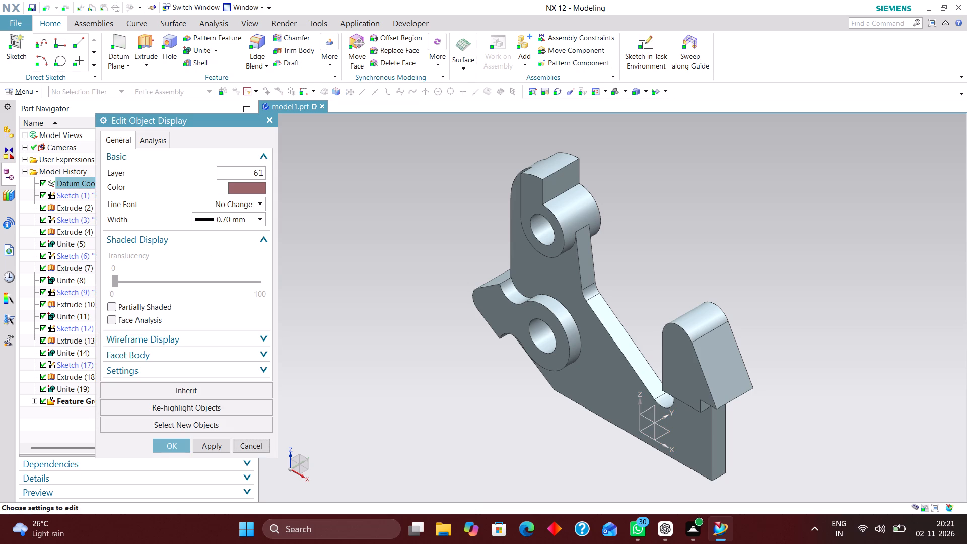
left_click_drag(242, 174, 398, 167)
type("220")
key("Return")
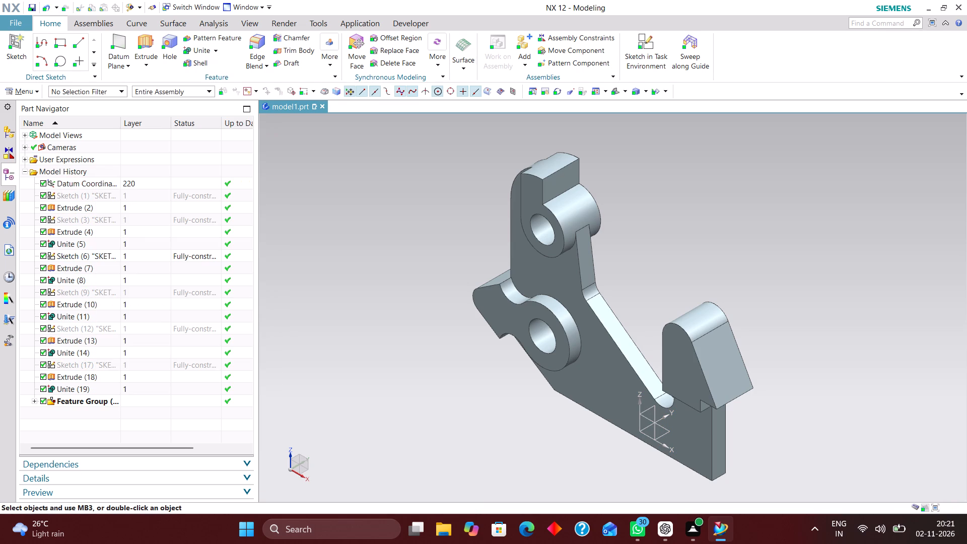
Move Sketch (1), the main plate profile, to layer 11.
left_click(152, 198)
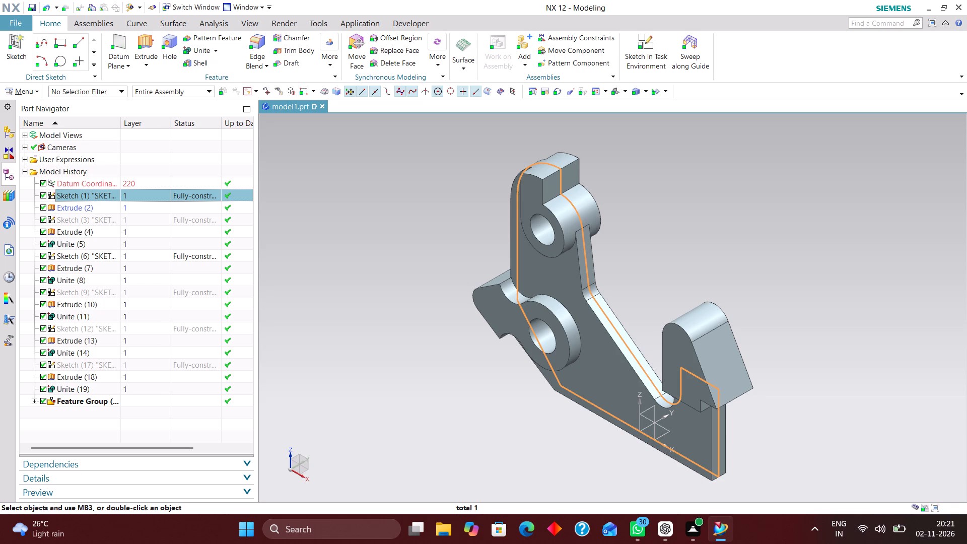
key("ctrl+j")
type("11")
key("Return")
Move the solid body, selected through Extrude (2), to layer 2.
left_click(150, 211)
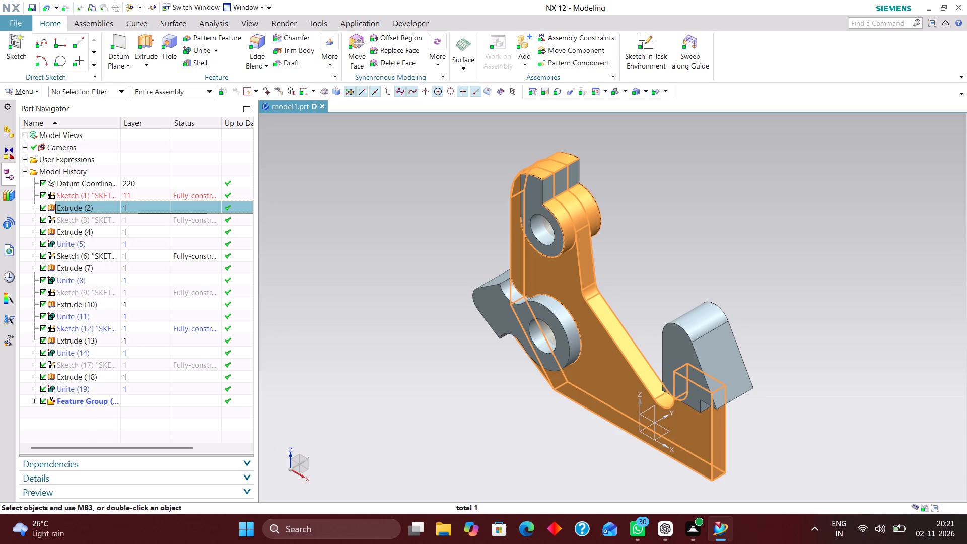
key("ctrl+j")
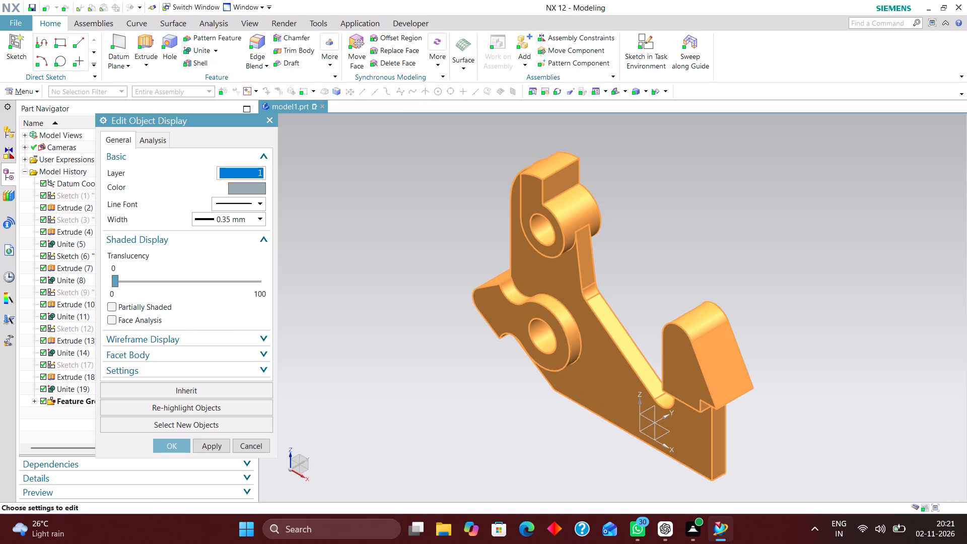
key("2")
key("Return")
Move Sketch (3), the profile of the rounded lug, to layer 12.
left_click(133, 218)
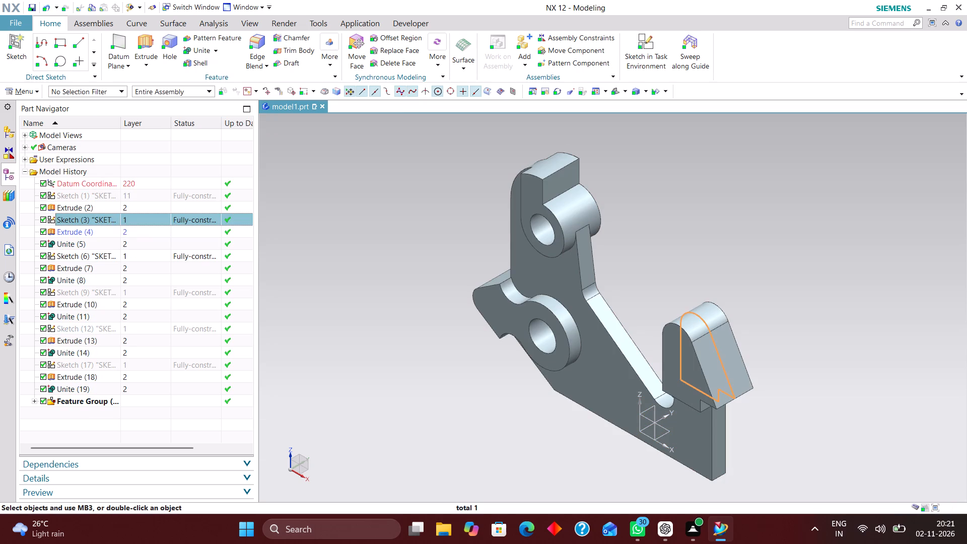
key("ctrl+j")
type("123")
key("BackSpace")
key("Return")
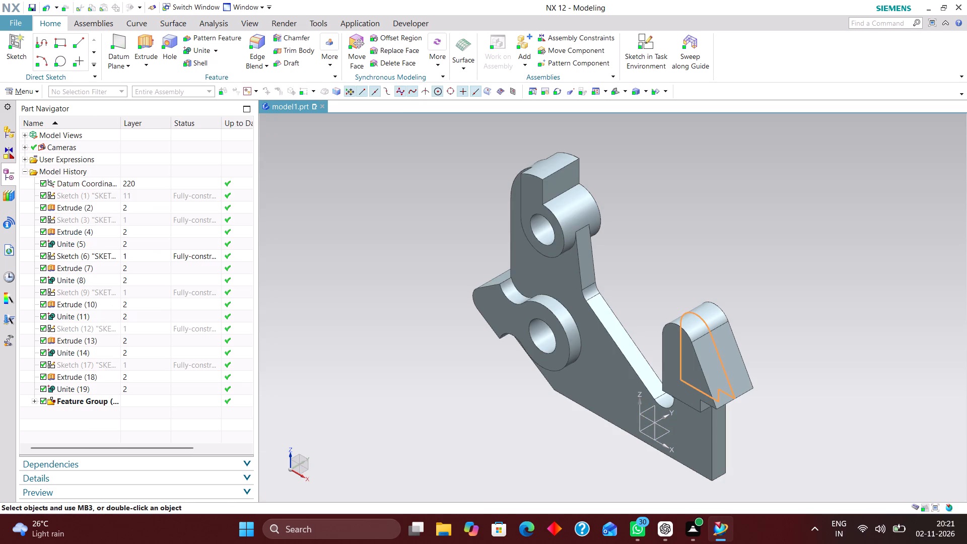
Move Sketch (6) to layer 13.
left_click(136, 254)
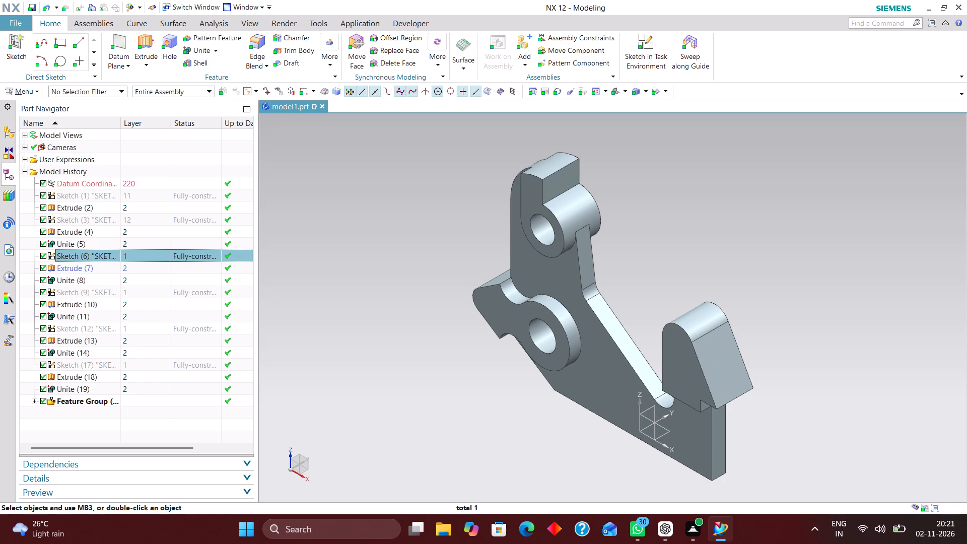
key("ctrl+j")
type("13")
key("Return")
Move Sketch (9), the profile of the upper boss, to layer 14.
left_click(146, 291)
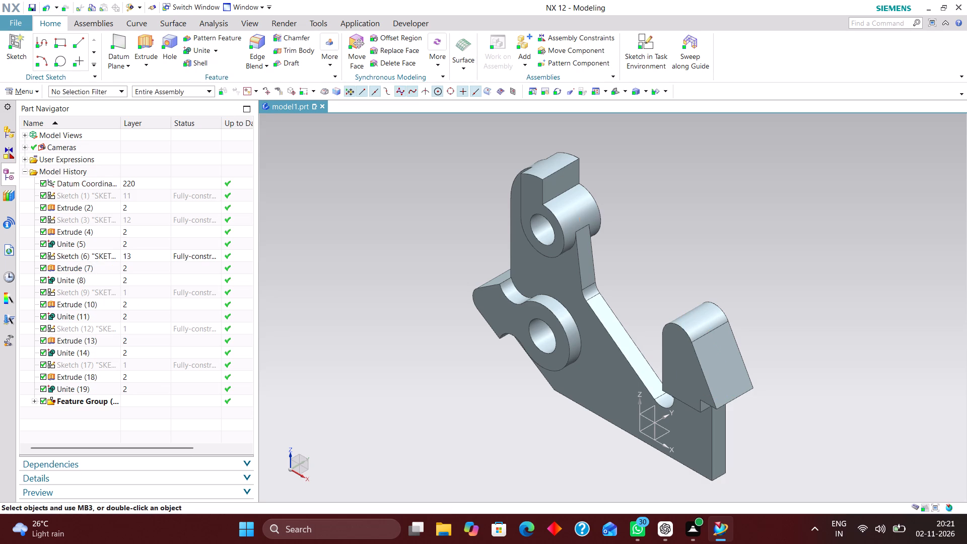
key("ctrl+j")
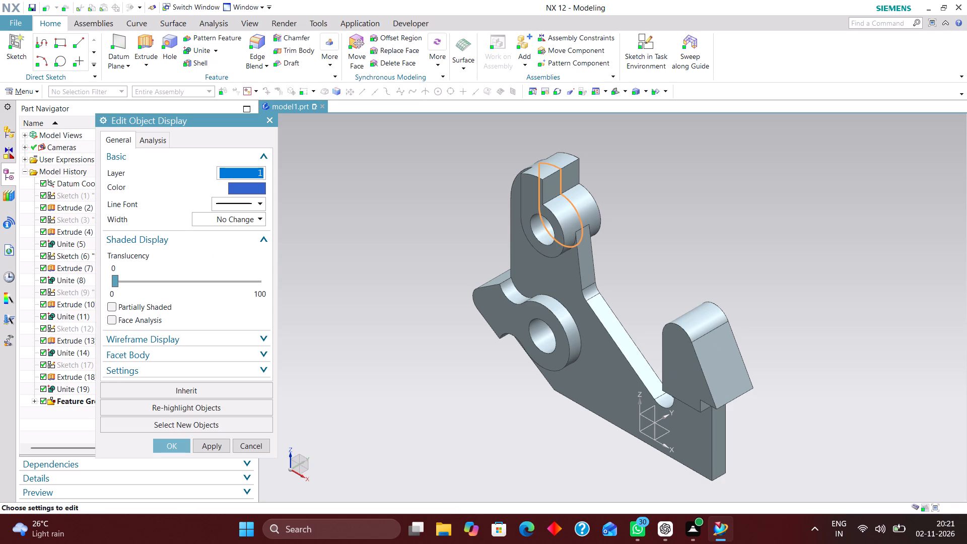
type("14")
key("Return")
Move Sketch (12), the profile around the lower boss and its side arm, to layer 15.
left_click(139, 326)
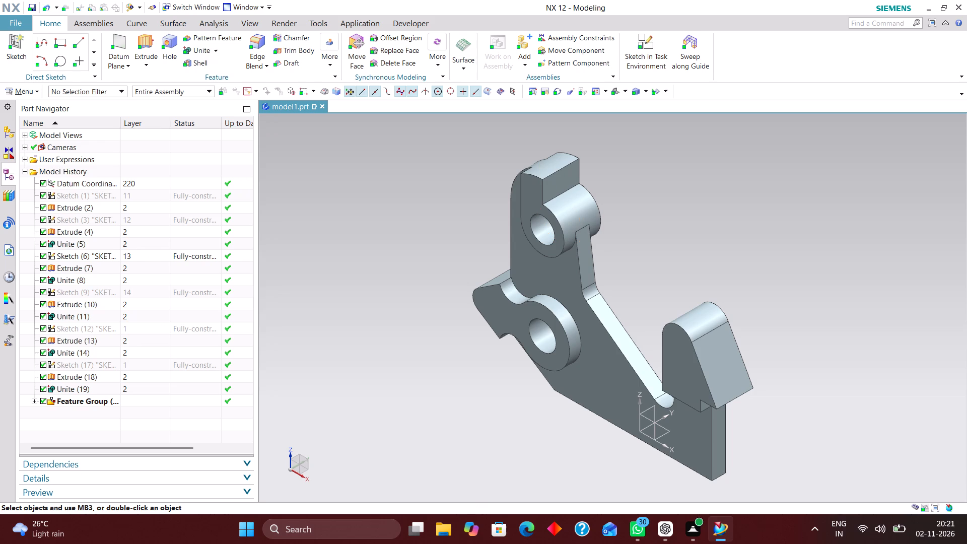
key("ctrl+j")
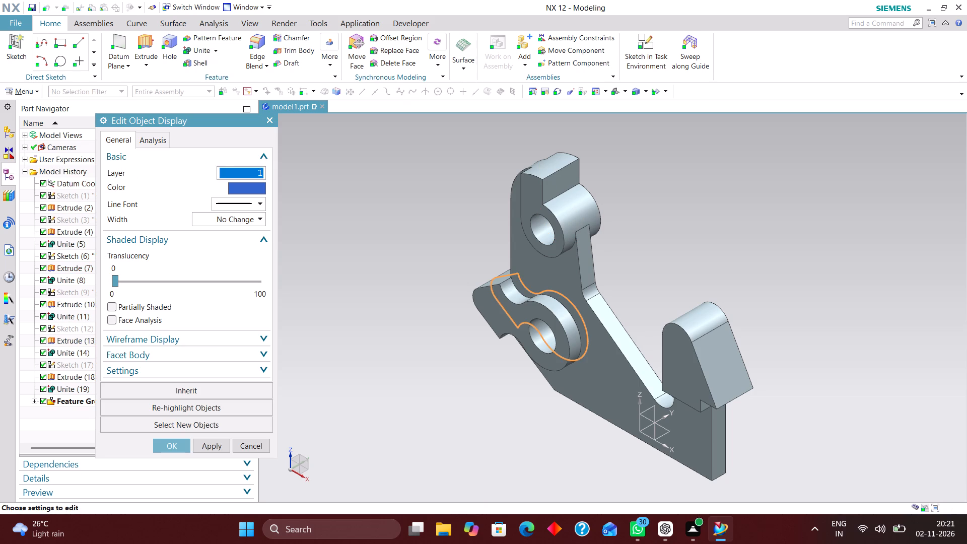
type("15")
key("Return")
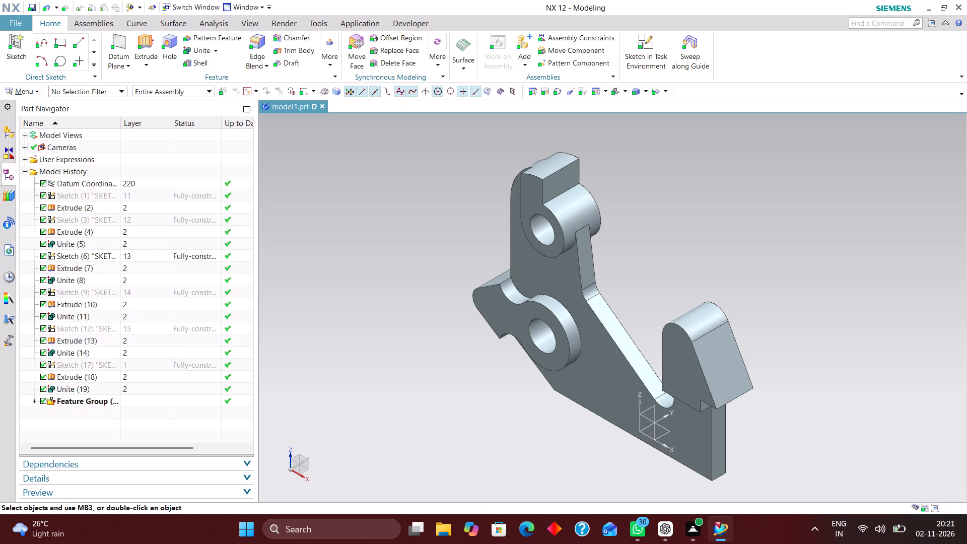
Move Sketch (17), the triangular profile near the lower boss, to layer 16.
left_click(144, 365)
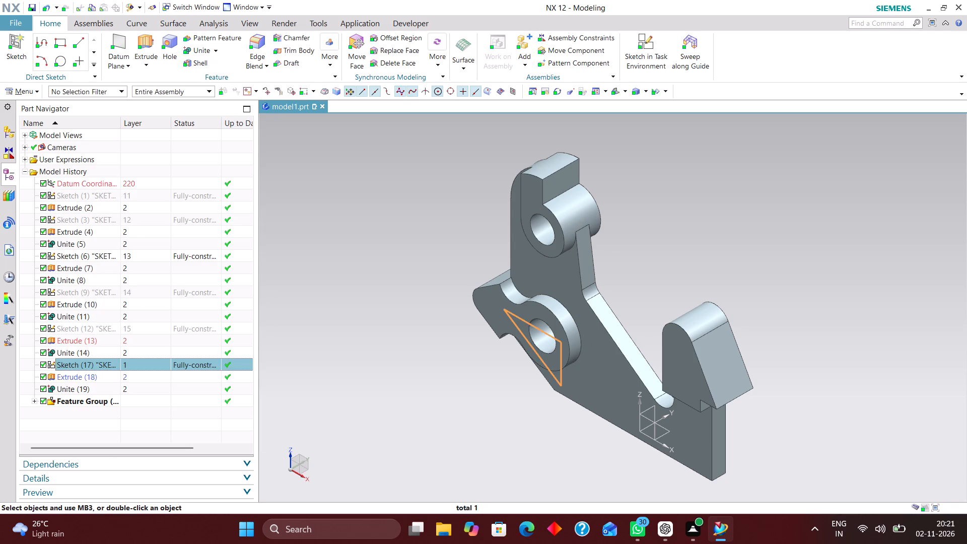
key("ctrl+j")
type("16")
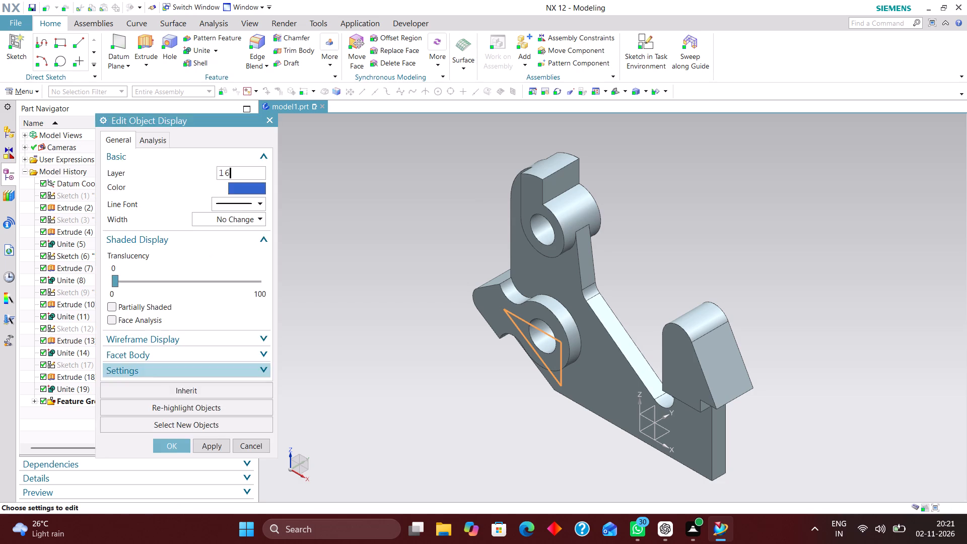
key("Return")
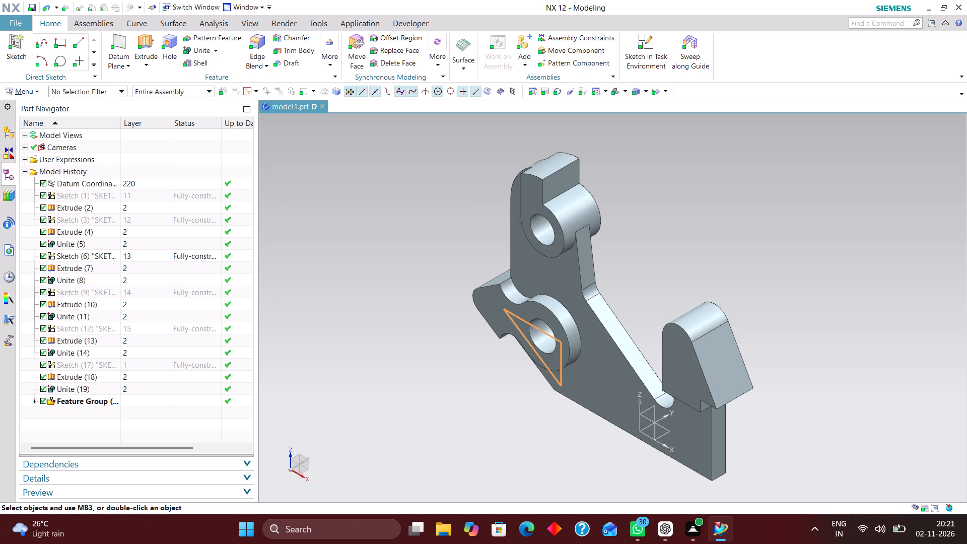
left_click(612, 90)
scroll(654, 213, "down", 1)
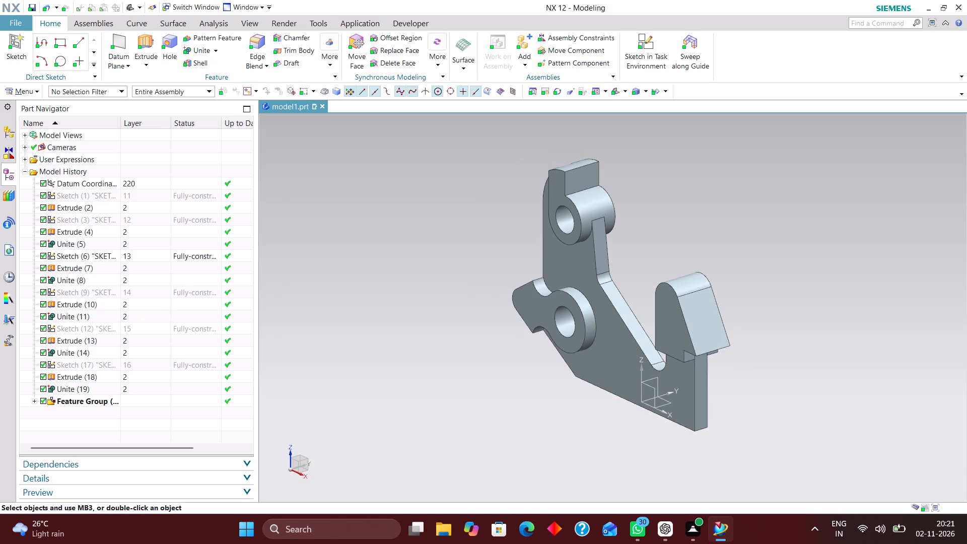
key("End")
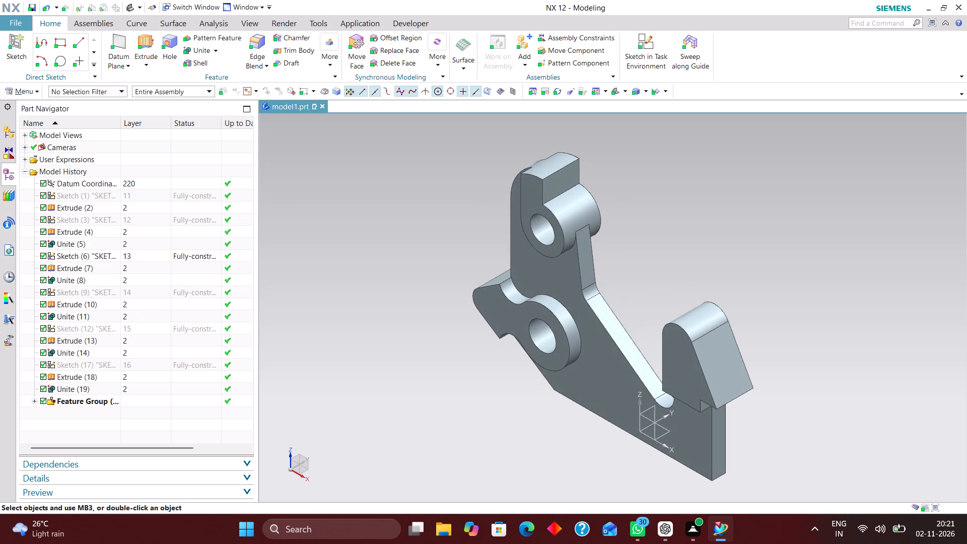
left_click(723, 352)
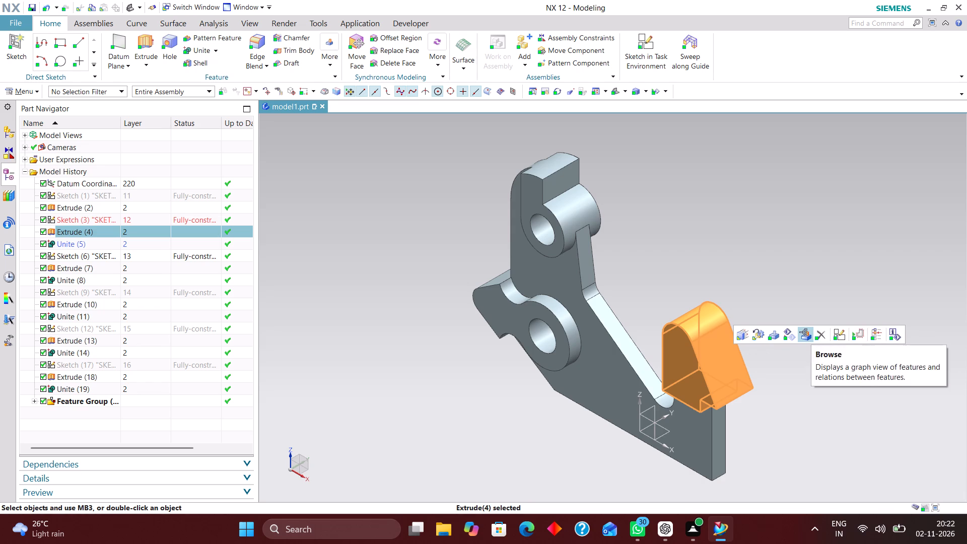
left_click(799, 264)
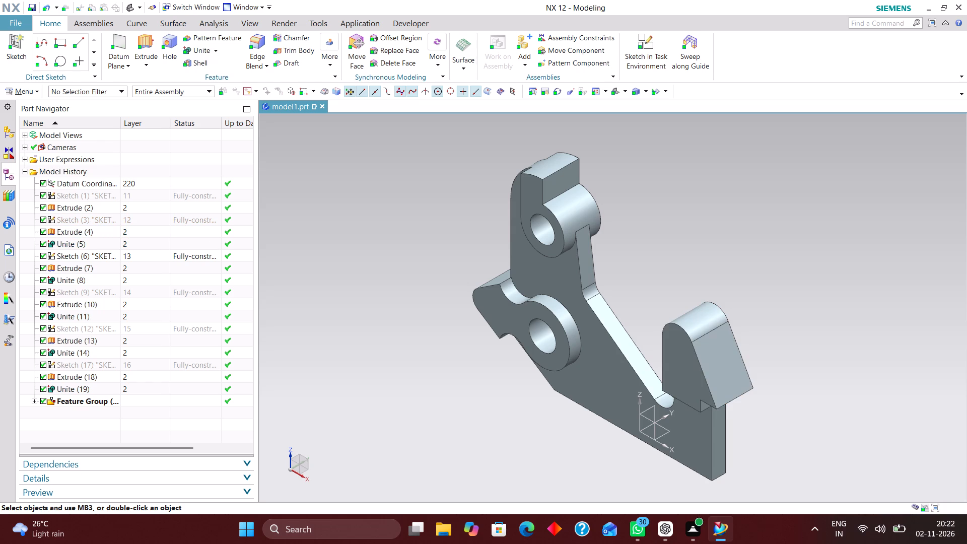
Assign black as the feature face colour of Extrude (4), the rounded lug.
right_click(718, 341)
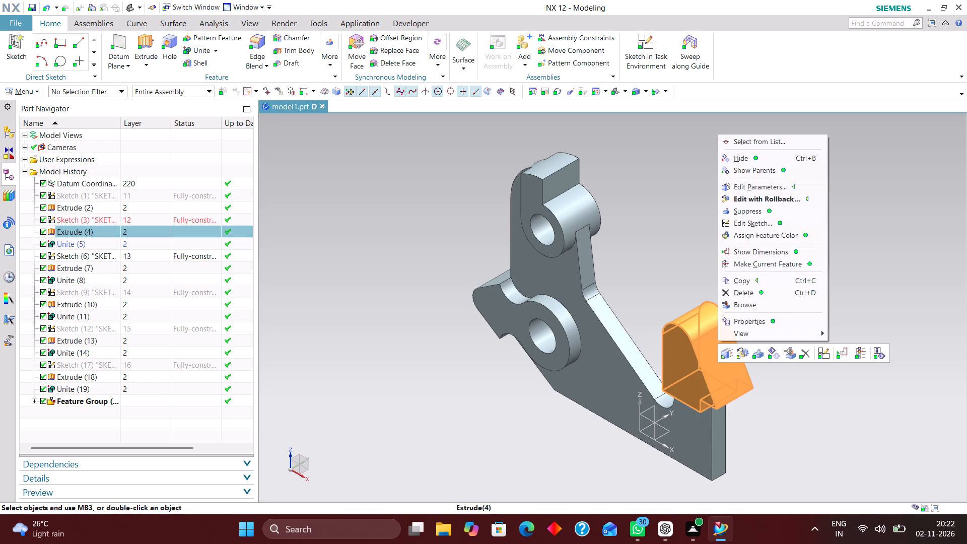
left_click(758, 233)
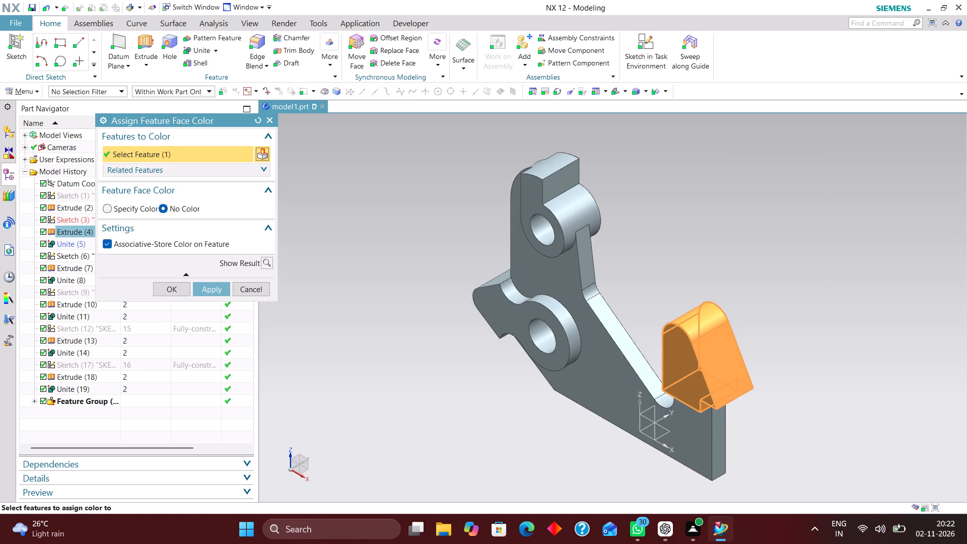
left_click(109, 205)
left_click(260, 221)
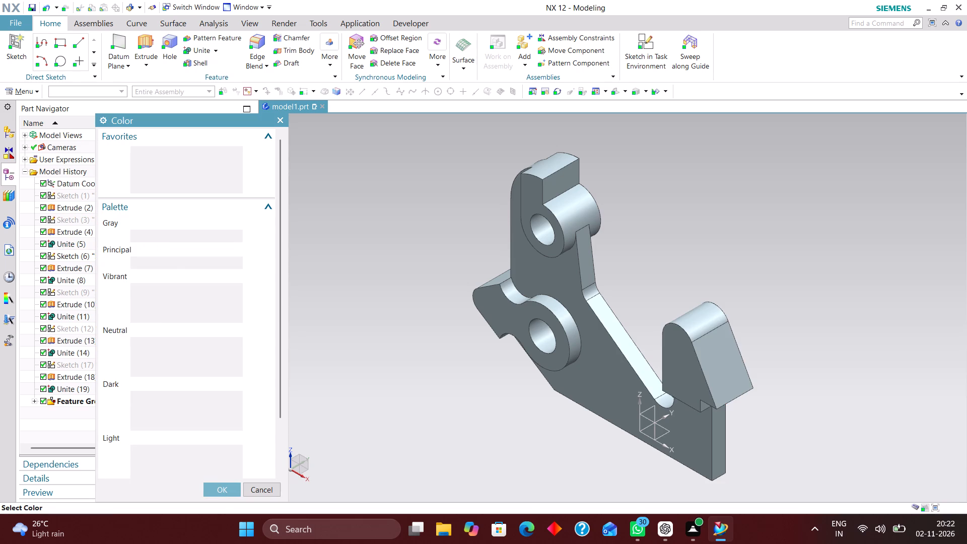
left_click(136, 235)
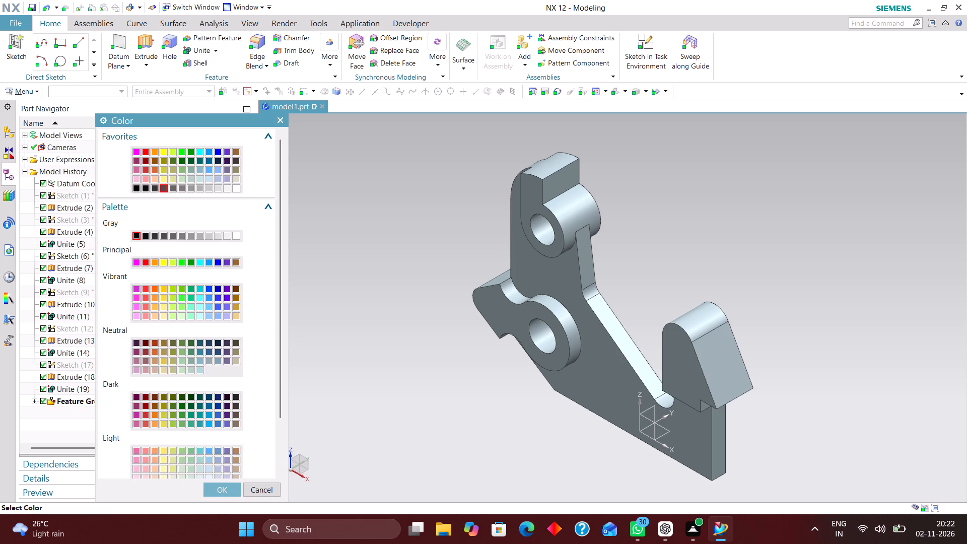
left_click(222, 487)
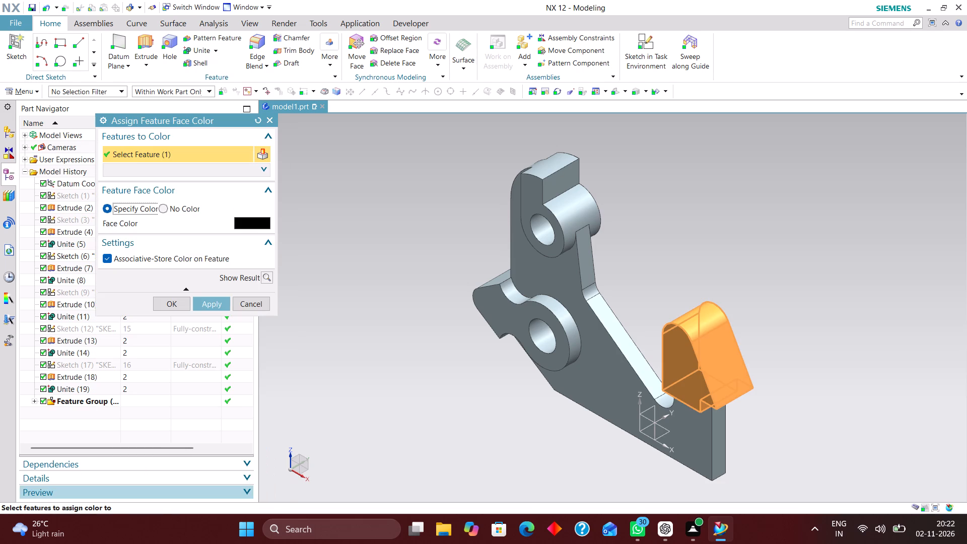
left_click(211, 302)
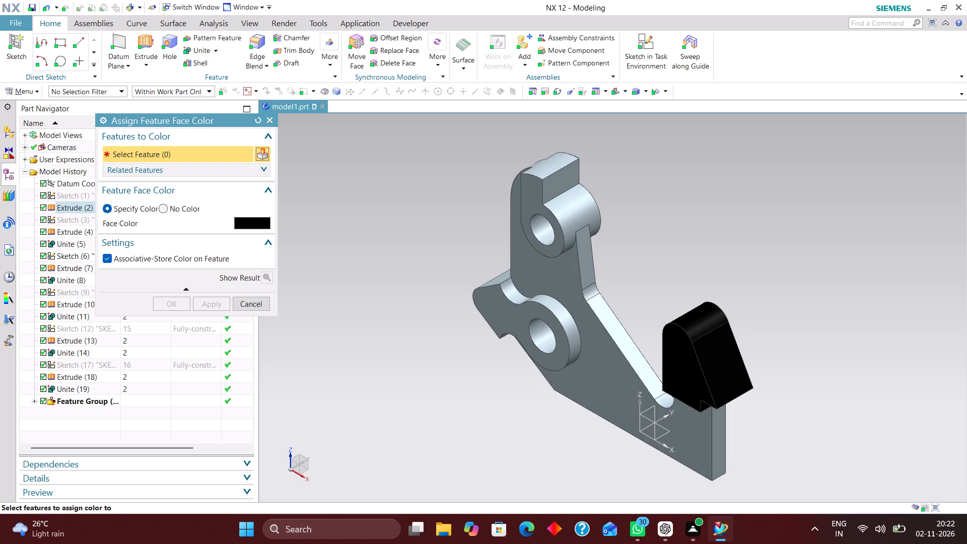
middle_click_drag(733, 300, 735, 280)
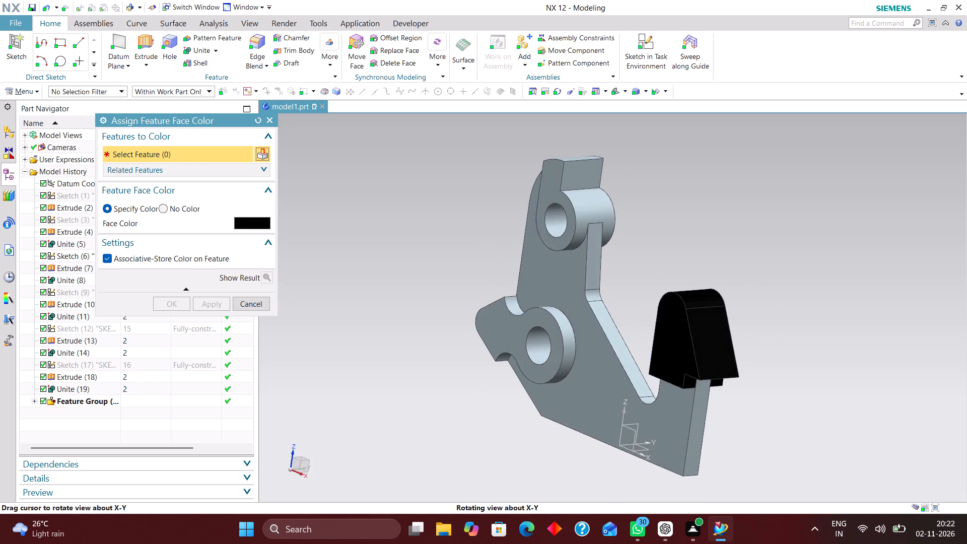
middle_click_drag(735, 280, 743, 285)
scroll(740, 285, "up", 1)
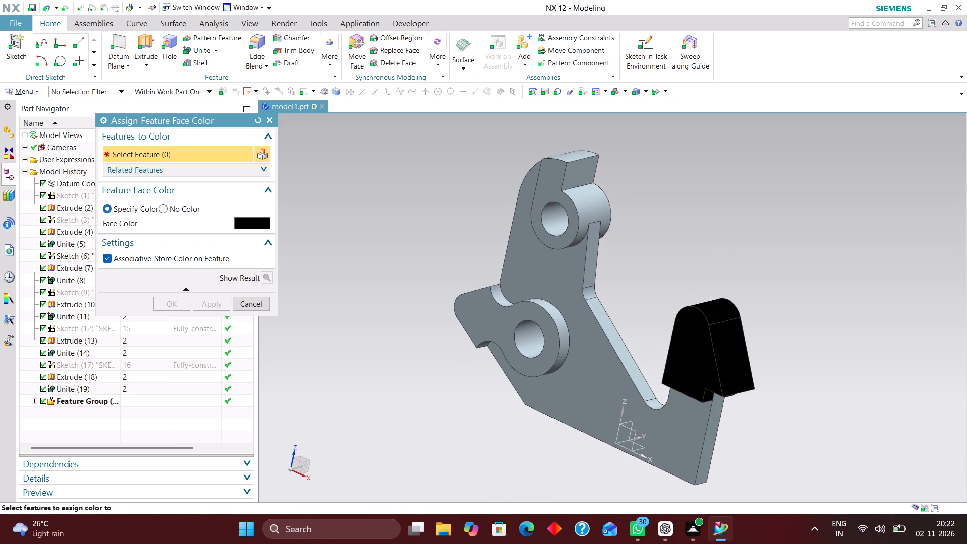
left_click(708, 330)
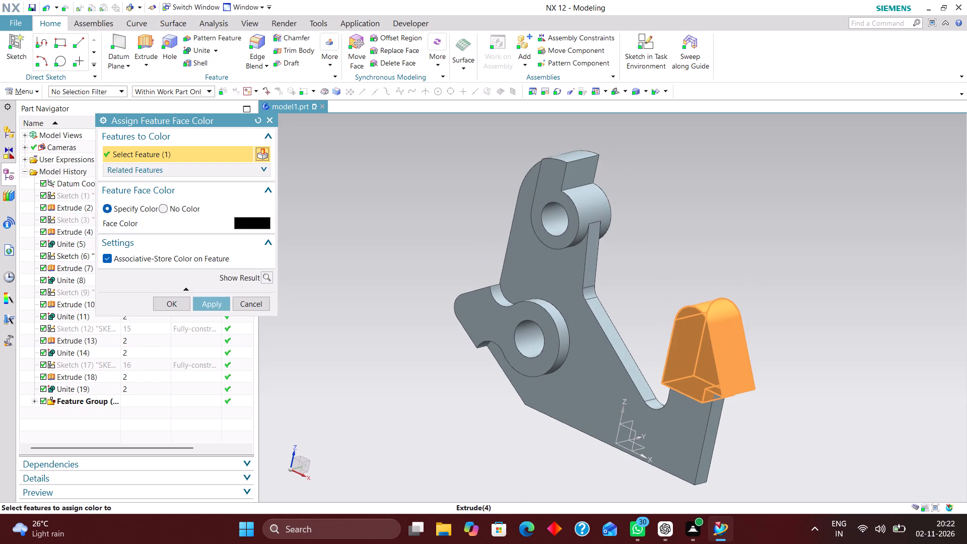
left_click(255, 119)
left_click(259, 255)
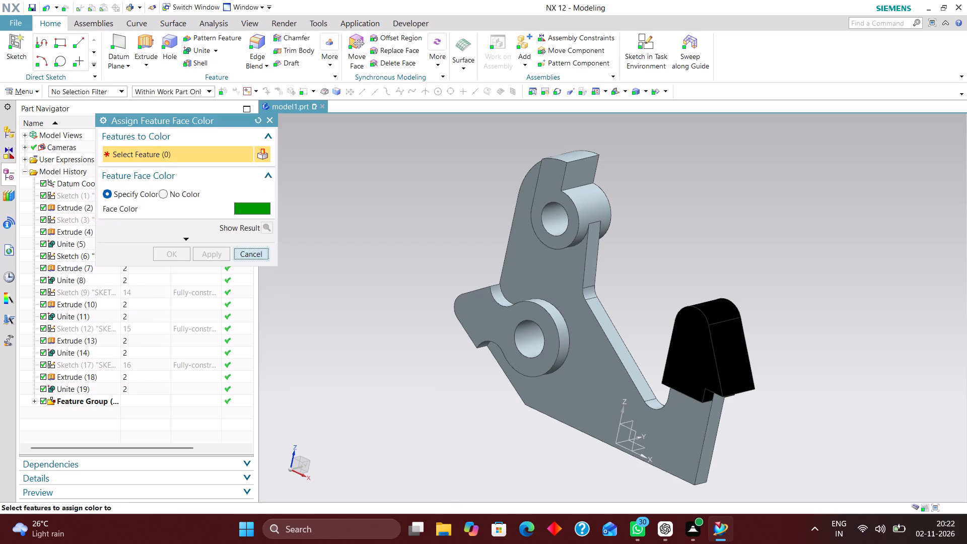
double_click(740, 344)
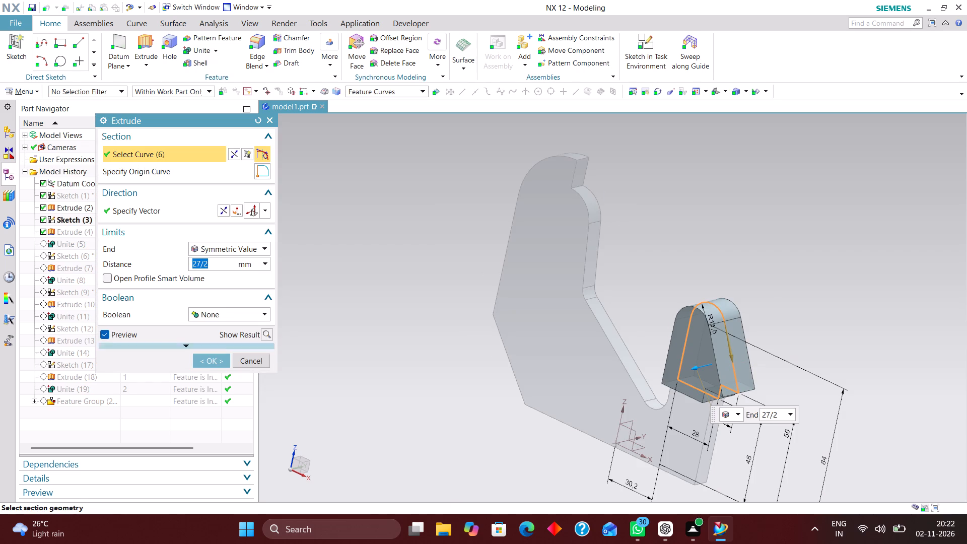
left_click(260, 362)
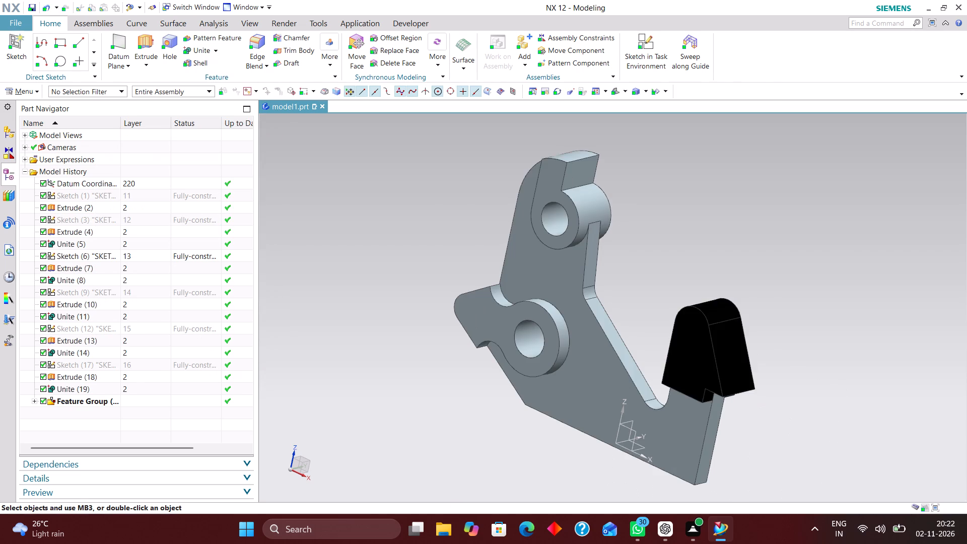
Assign Dark Gray, colour ID 173, as the feature face colour of Extrude (4), the rounded lug.
right_click(692, 350)
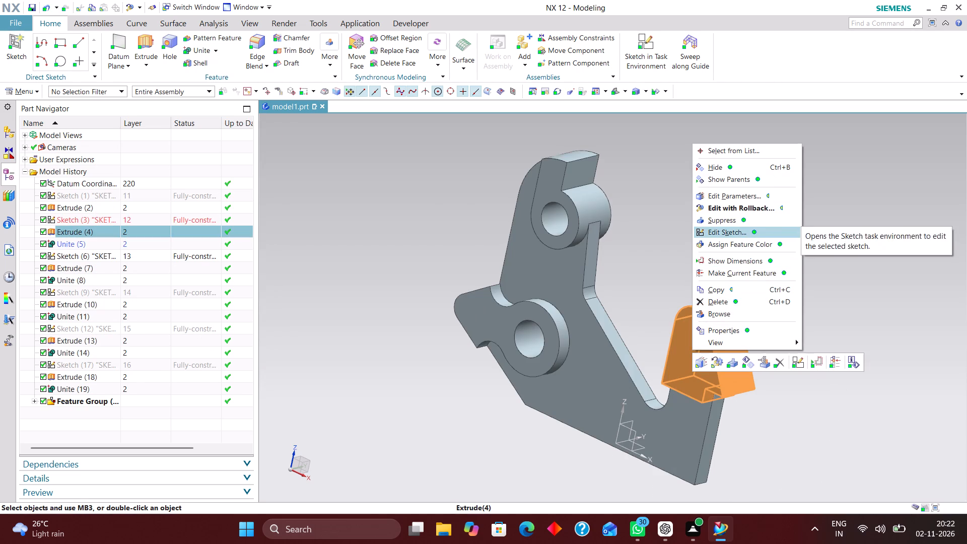
left_click(737, 242)
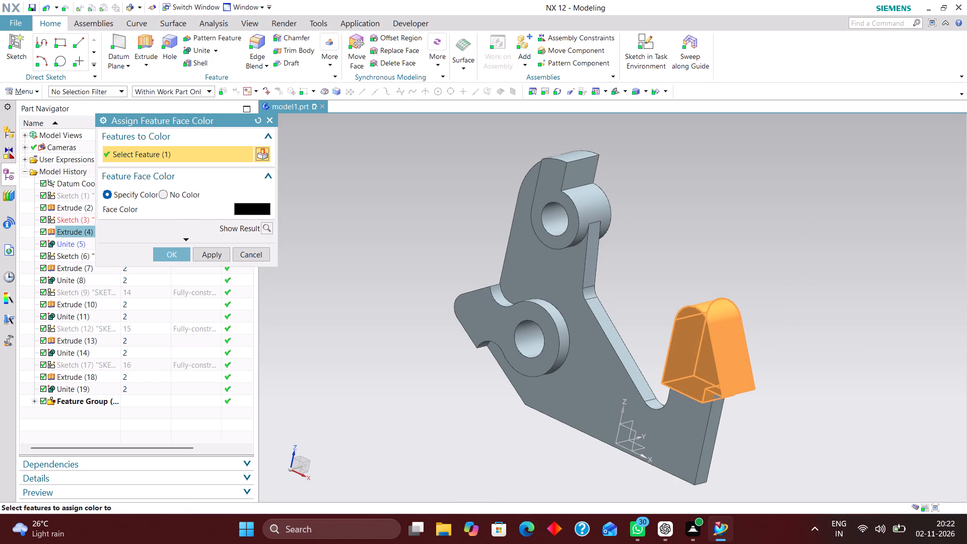
left_click(110, 193)
left_click(255, 210)
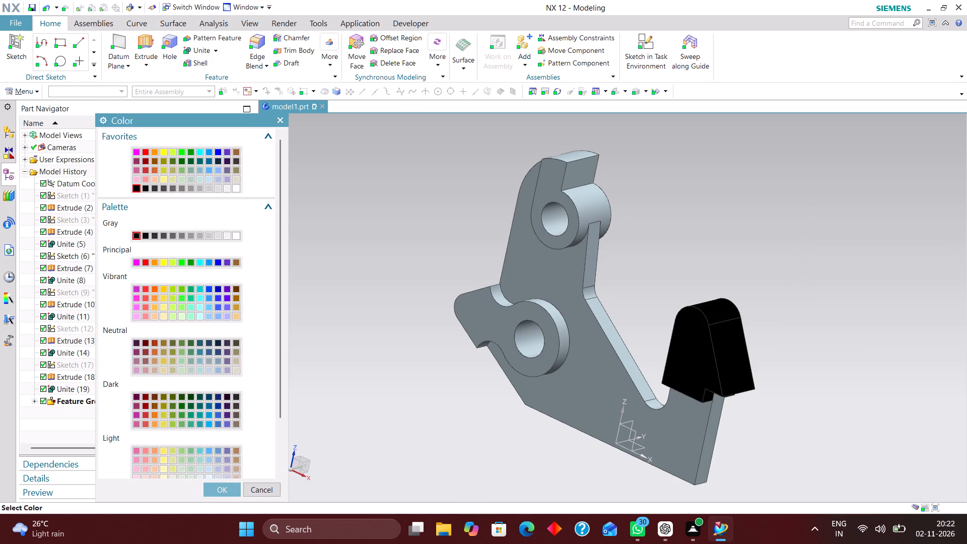
left_click(155, 235)
scroll(209, 409, "down", 5)
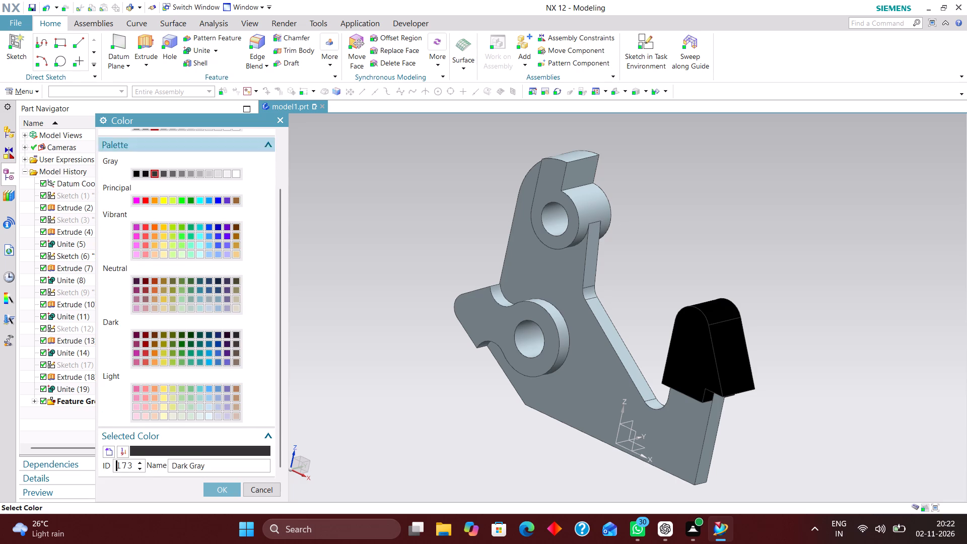
left_click_drag(230, 116, 219, 88)
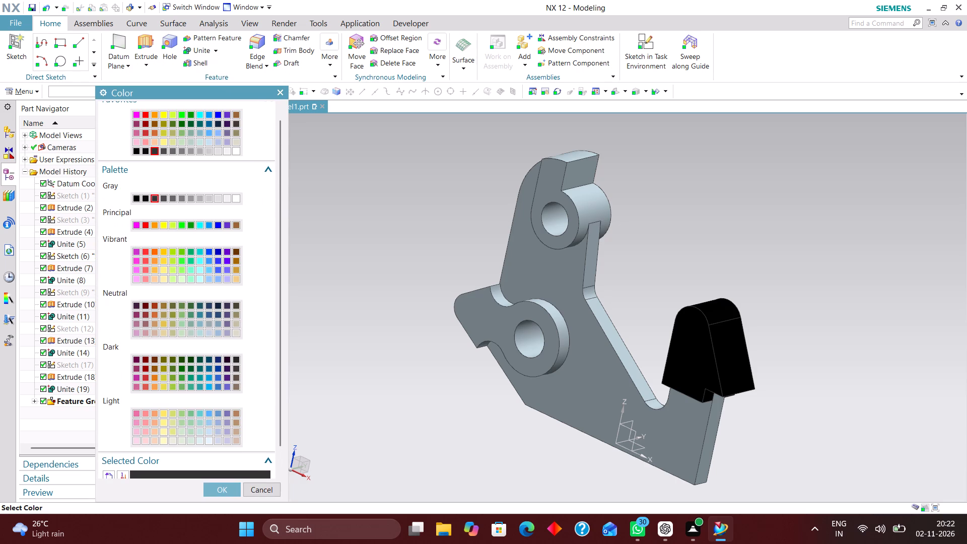
left_click_drag(213, 94, 217, 108)
left_click_drag(218, 108, 212, 36)
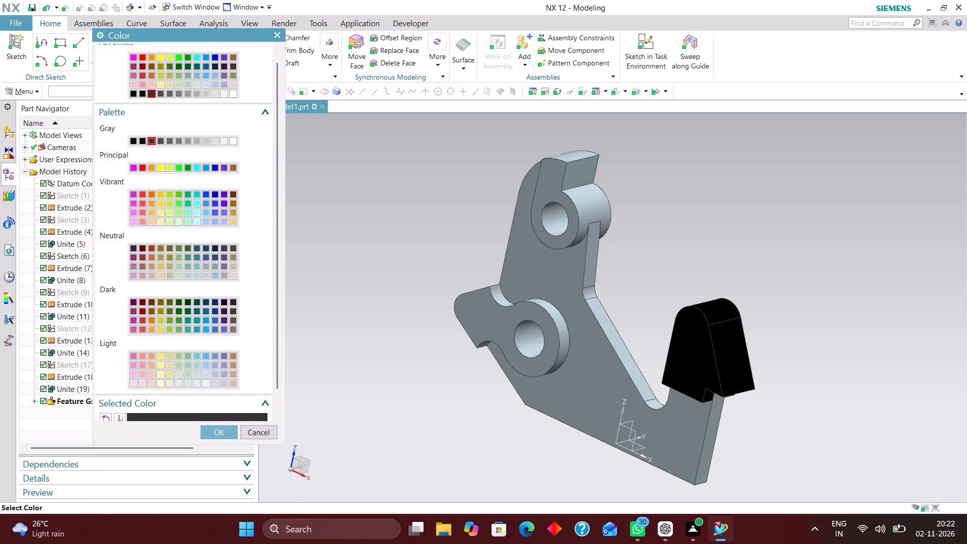
left_click(219, 432)
left_click(172, 168)
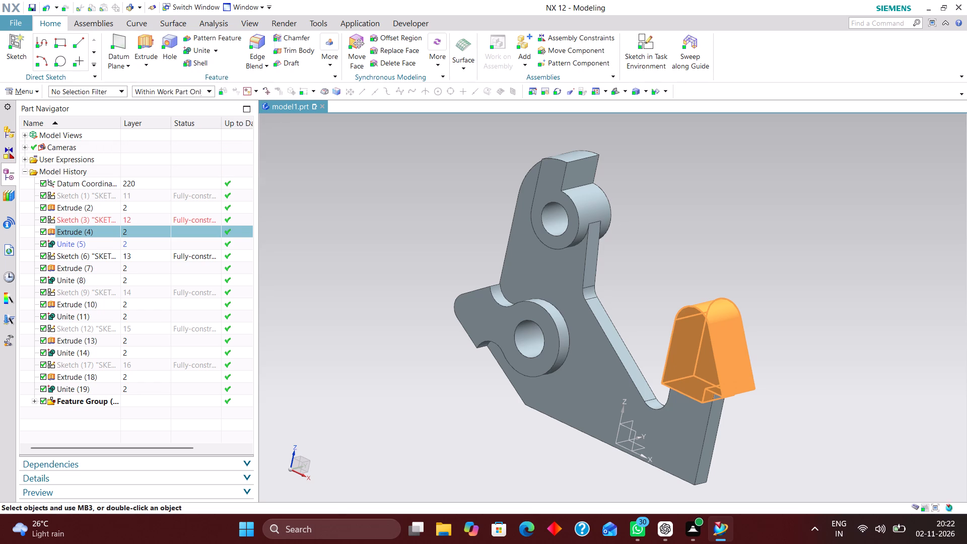
Examine from several angles how the rounded lug meets the upright end of the bracket plate.
middle_click_drag(677, 276, 645, 267)
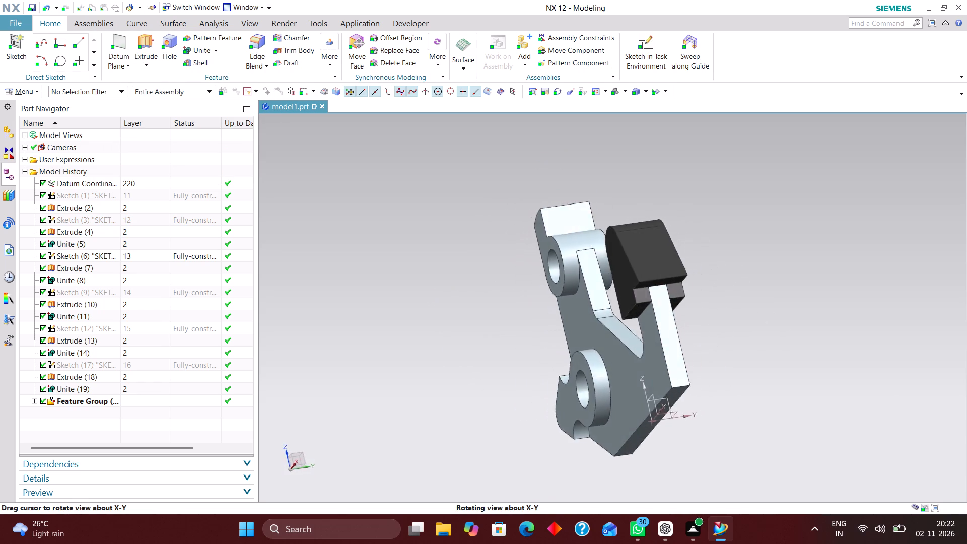
middle_click_drag(645, 267, 626, 246)
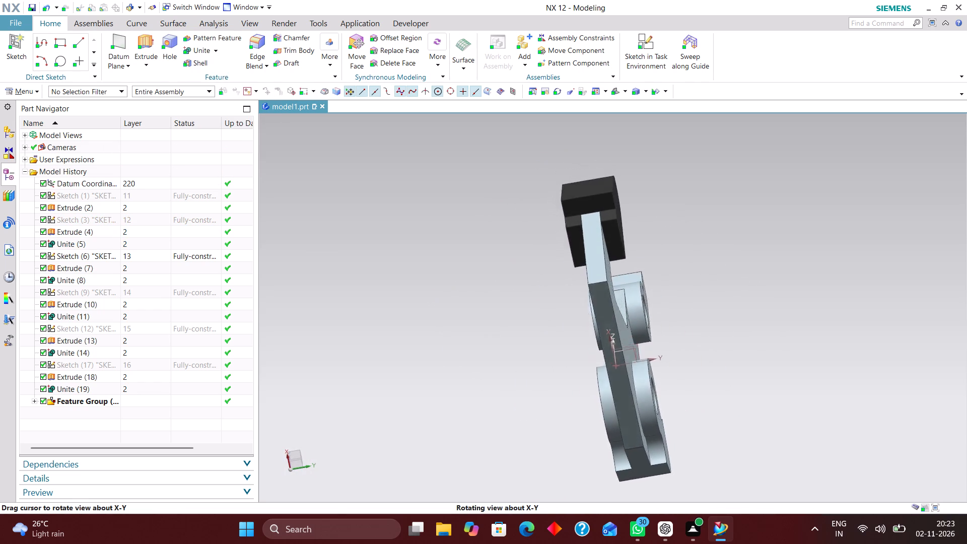
middle_click_drag(626, 246, 658, 290)
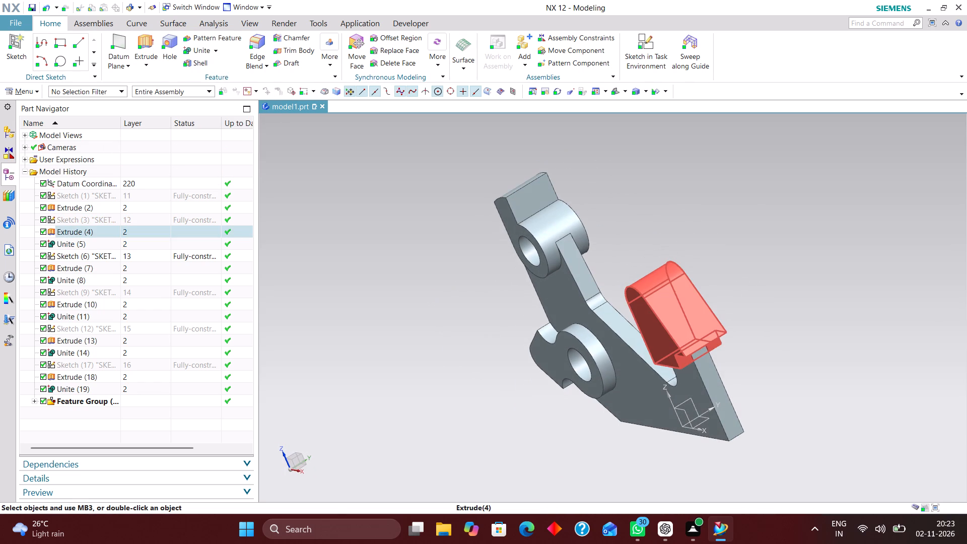
middle_click_drag(776, 343, 788, 350)
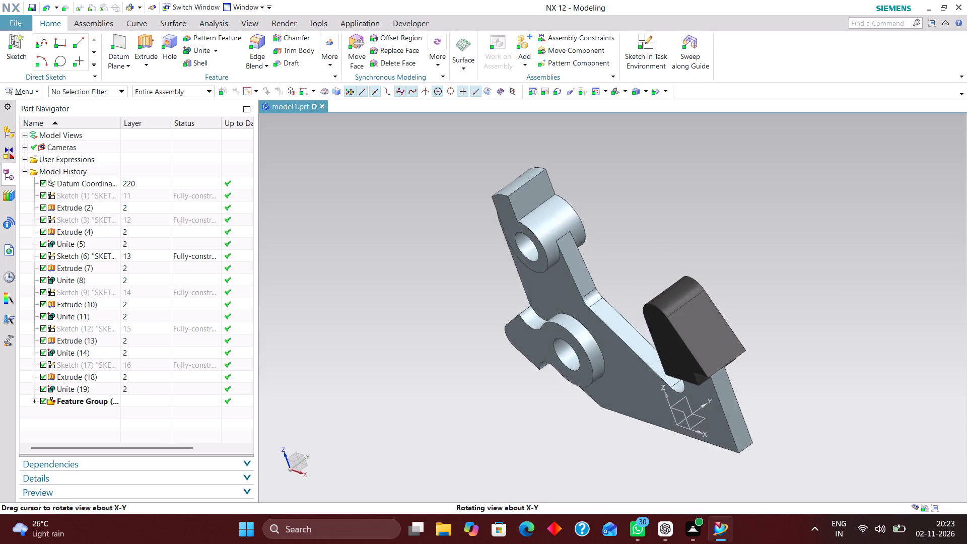
middle_click_drag(788, 350, 794, 346)
left_click(614, 92)
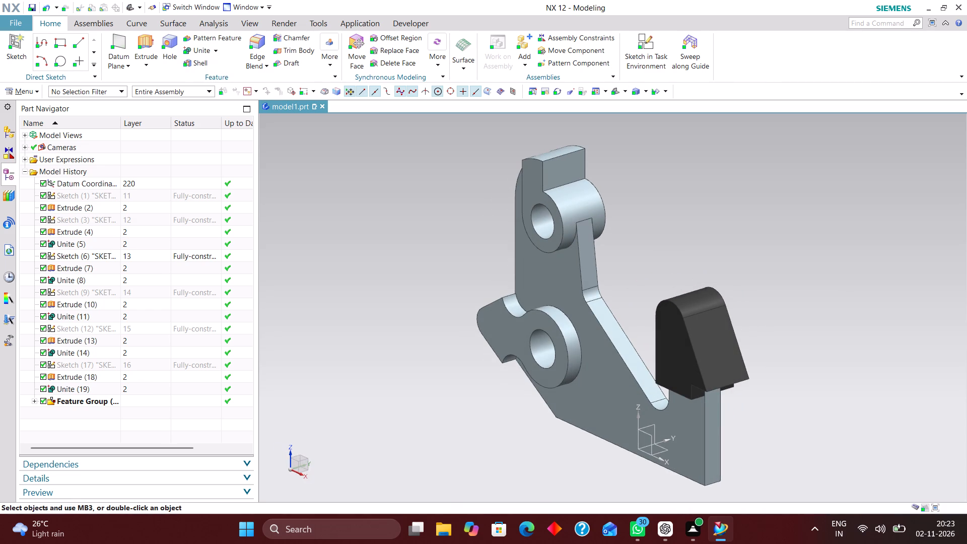
middle_click_drag(810, 399, 781, 354)
scroll(781, 355, "up", 1)
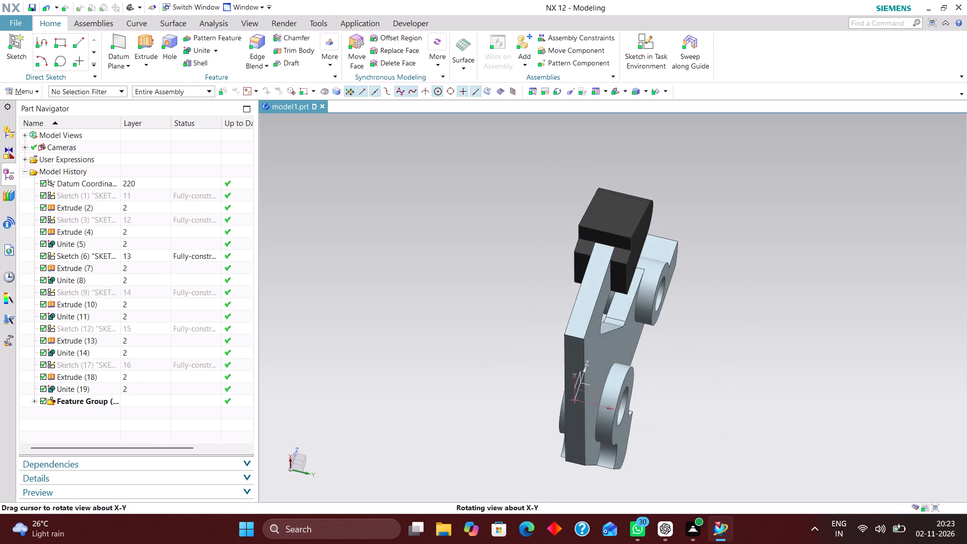
middle_click_drag(781, 354, 803, 360)
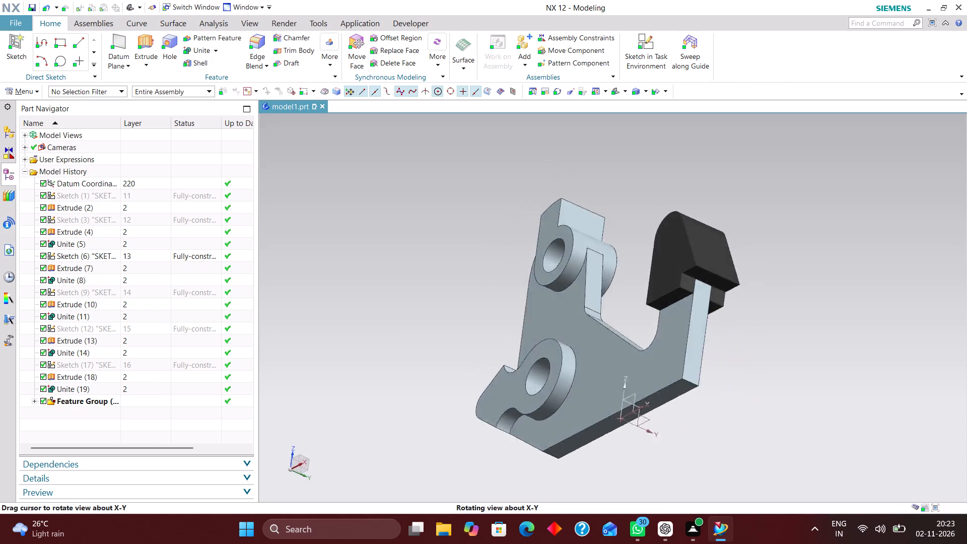
middle_click_drag(803, 360, 776, 322)
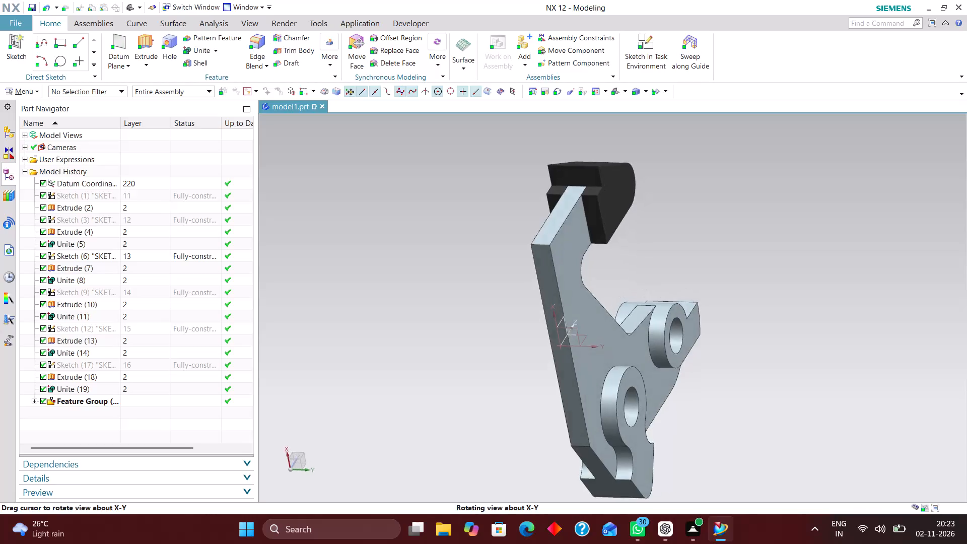
middle_click_drag(776, 322, 808, 353)
middle_click_drag(809, 354, 827, 368)
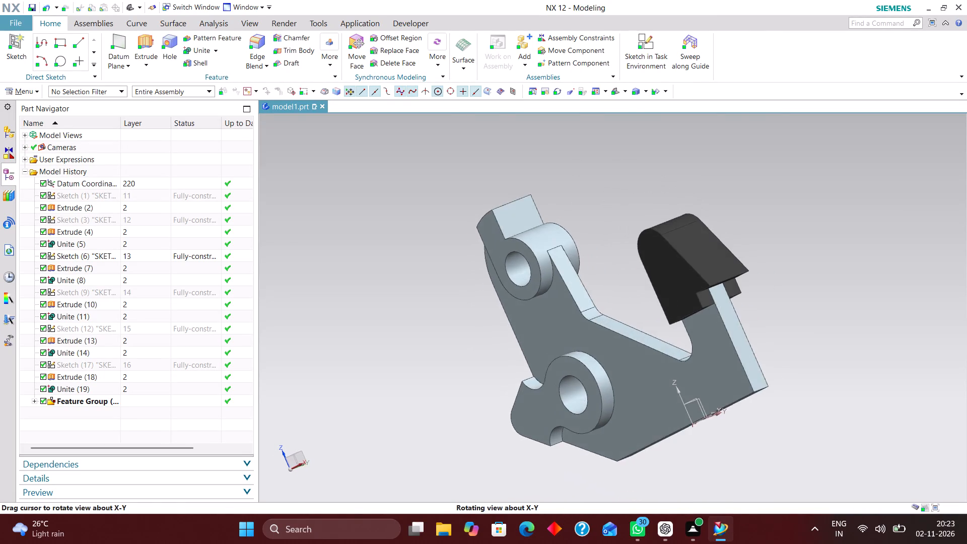
middle_click_drag(827, 368, 823, 369)
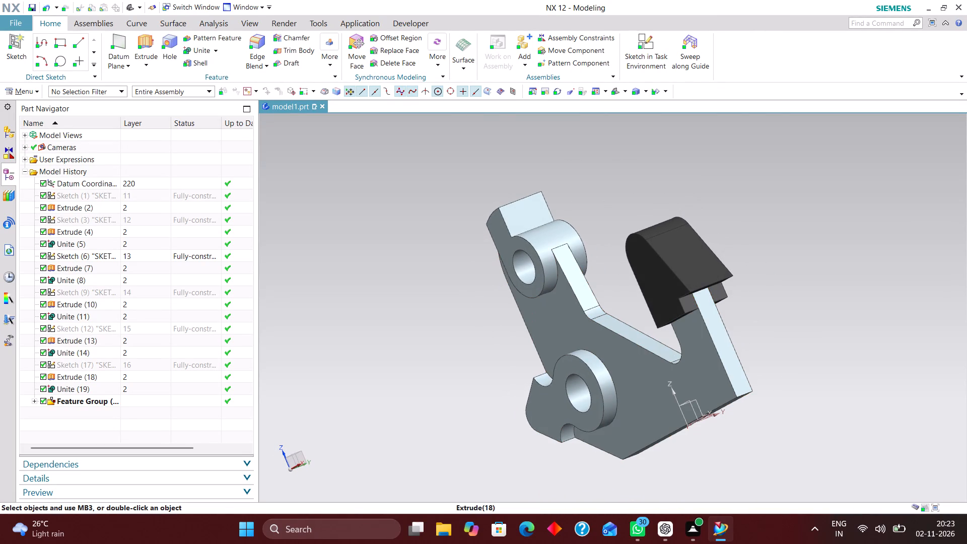
Edit Sketch (1) with rollback and set the height of the plate's upright end under the rounded lug to 50 mm.
left_click(147, 193)
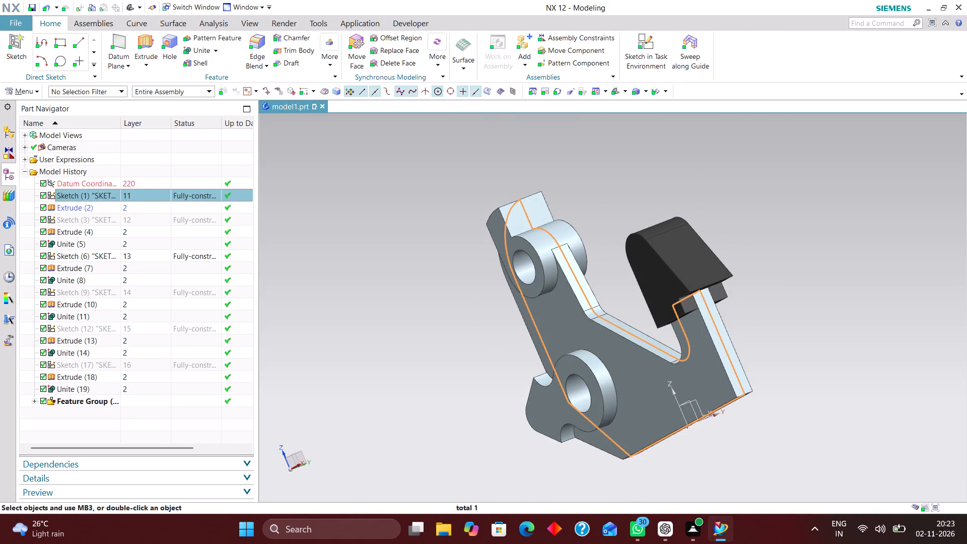
right_click(151, 198)
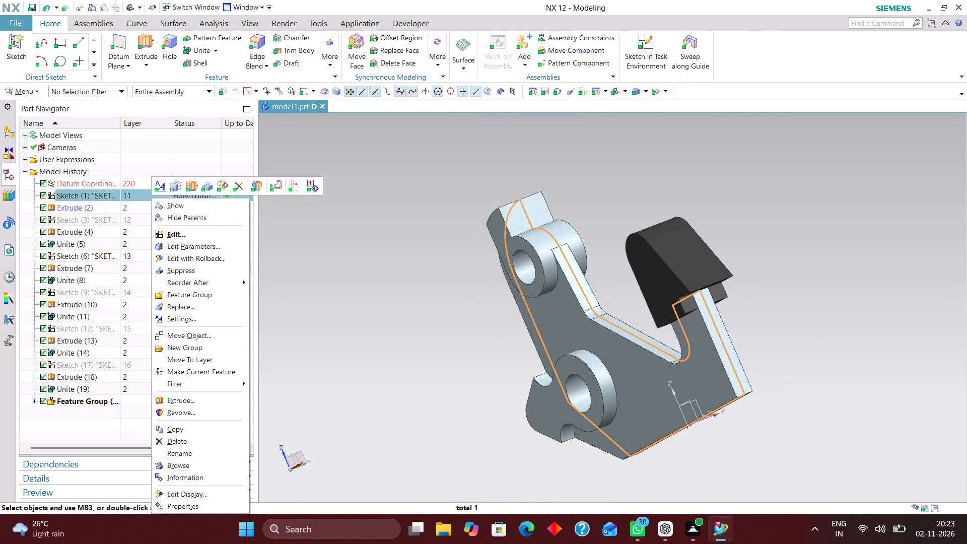
left_click(193, 256)
scroll(773, 312, "up", 3)
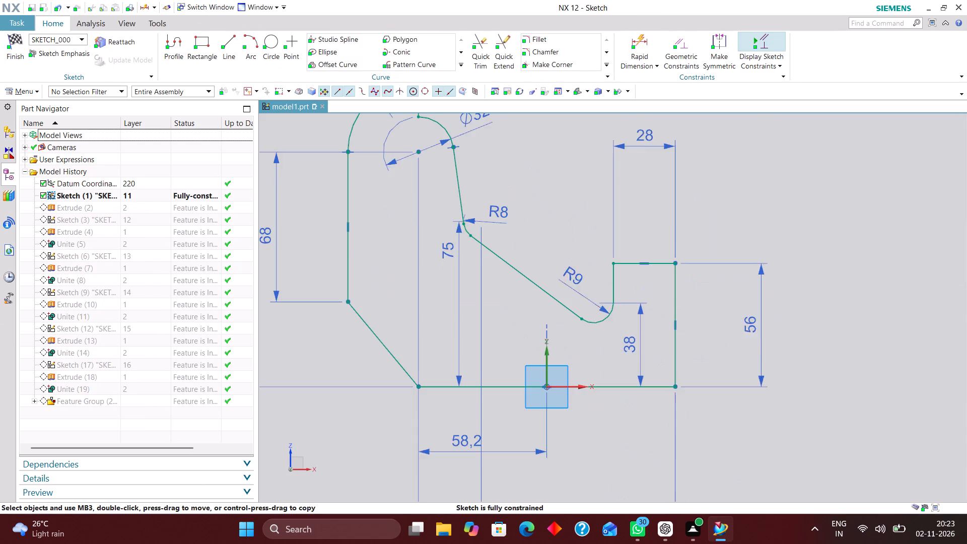
double_click(750, 327)
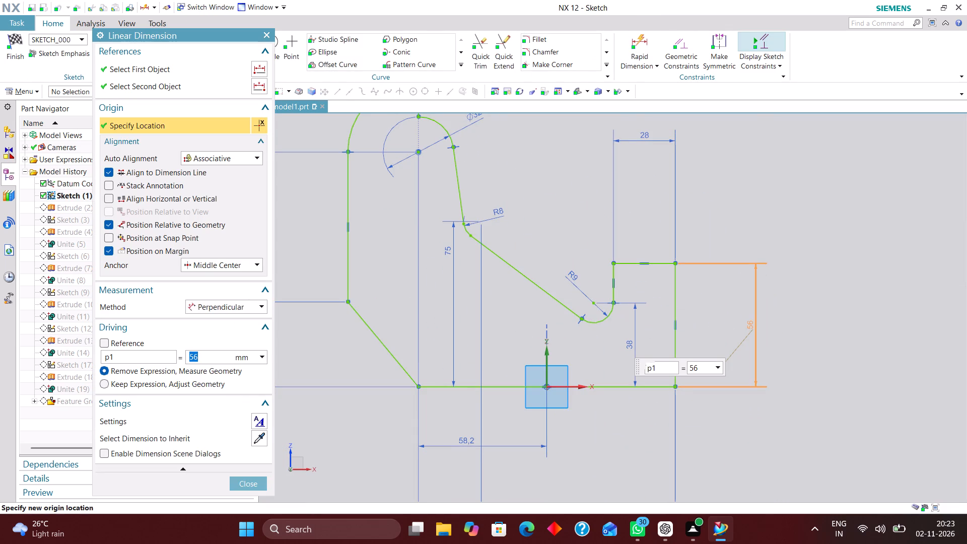
left_click_drag(702, 365, 668, 366)
type("50")
key("Return")
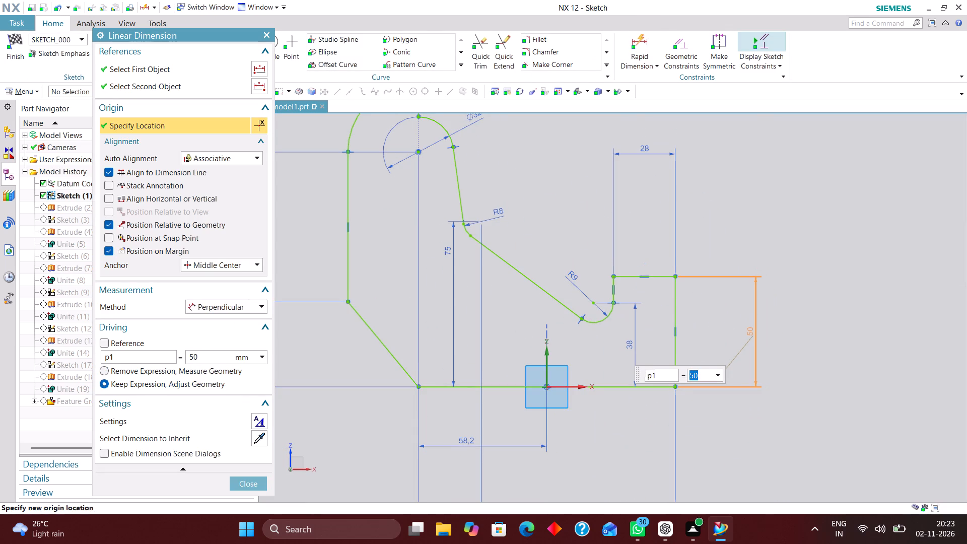
left_click(252, 485)
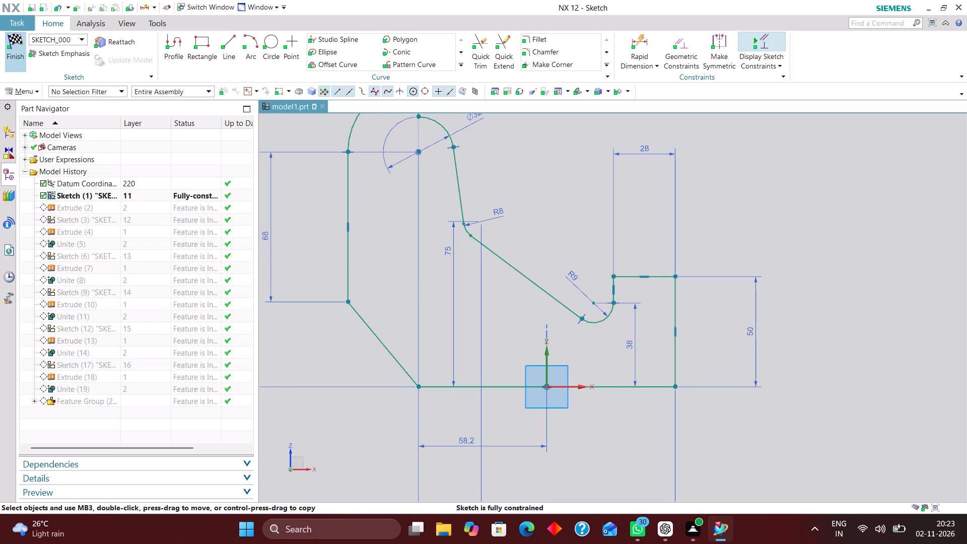
left_click(12, 36)
Assign Dark Gray, colour ID 173, as the feature face colour of Extrude (13), the lower boss with its side arm.
middle_click_drag(820, 280, 826, 269)
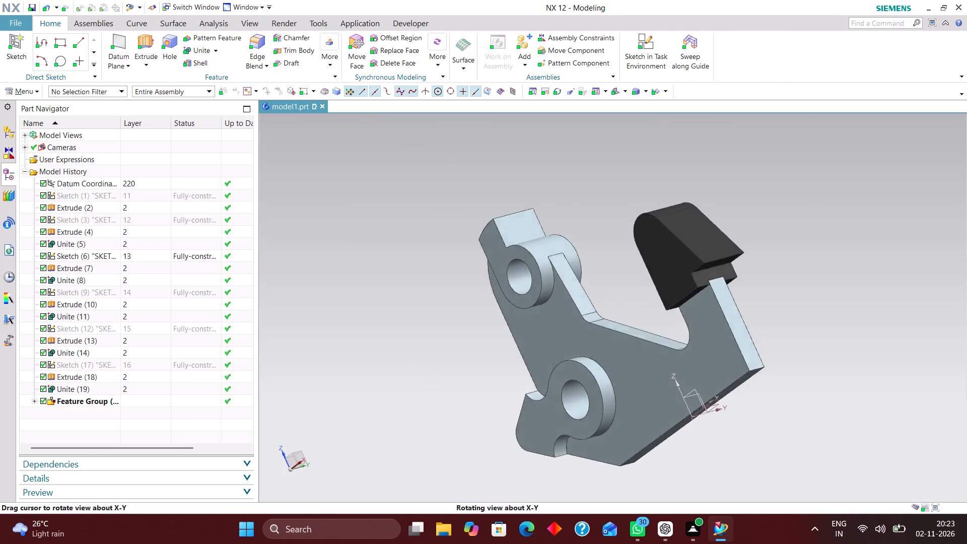
middle_click_drag(826, 269, 816, 278)
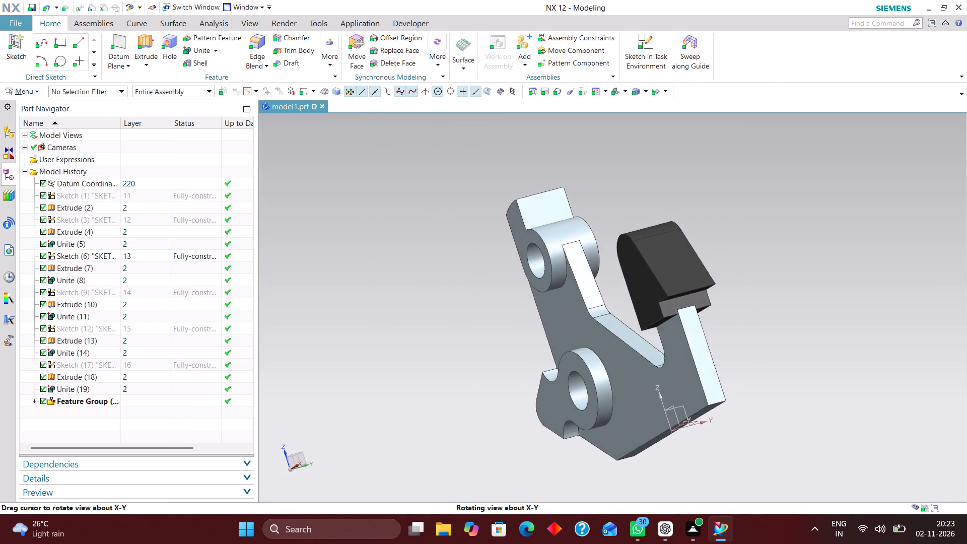
middle_click_drag(816, 278, 769, 270)
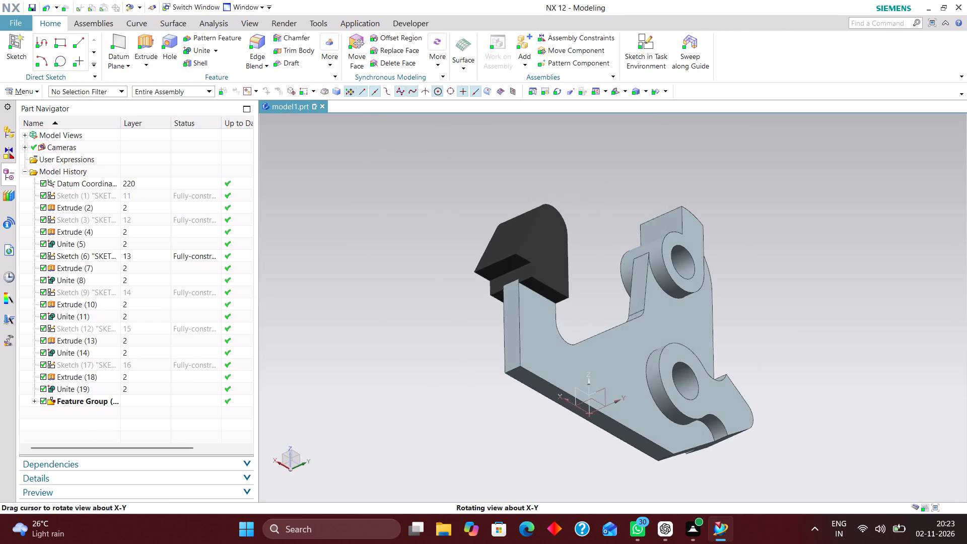
middle_click_drag(769, 270, 848, 283)
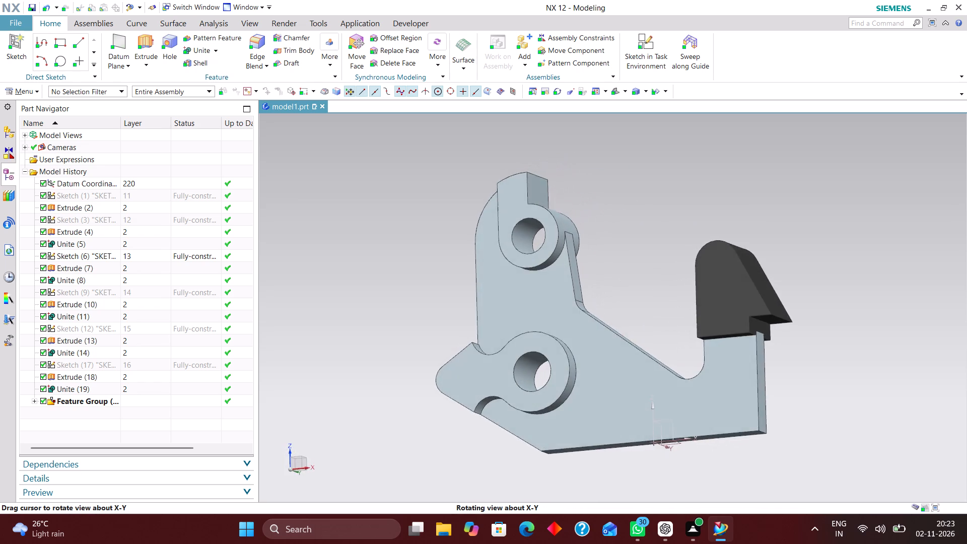
middle_click_drag(848, 283, 840, 292)
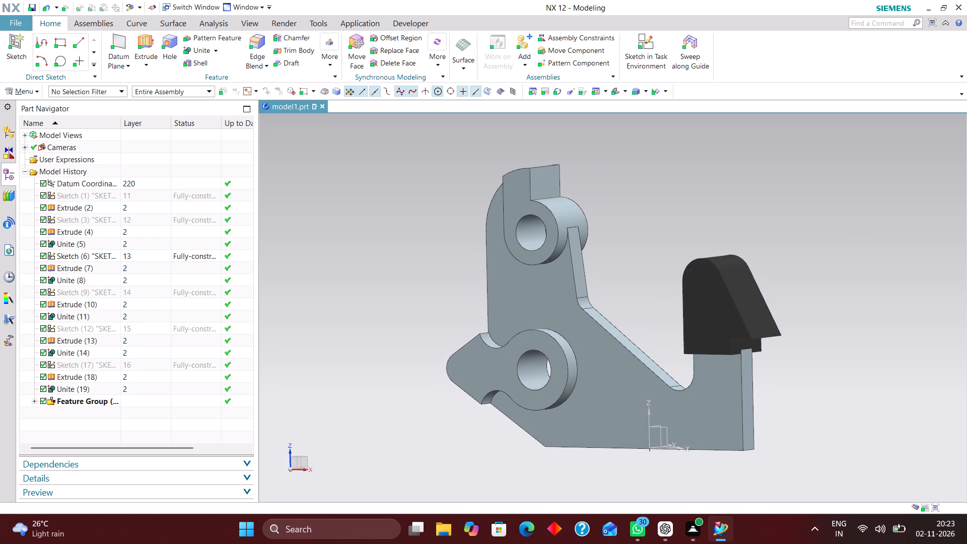
left_click(614, 94)
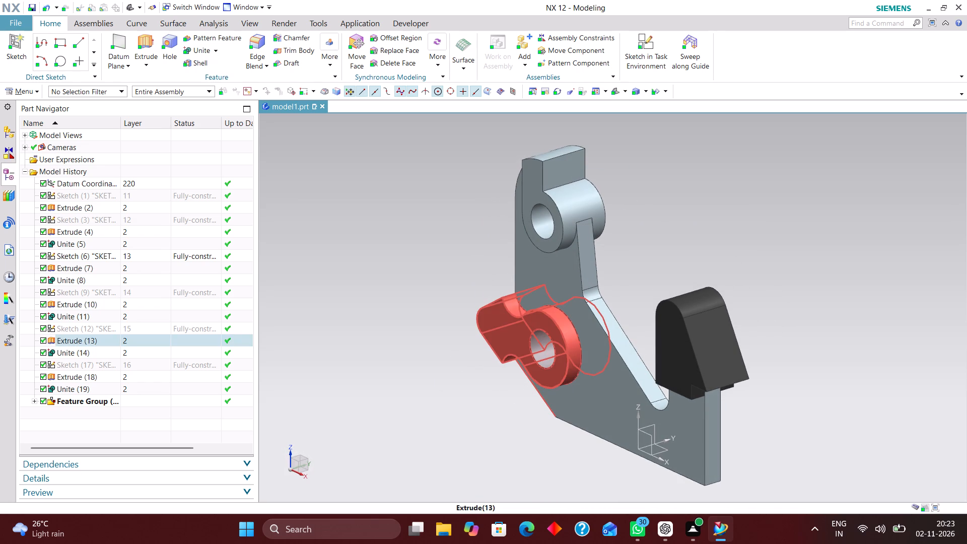
right_click(499, 322)
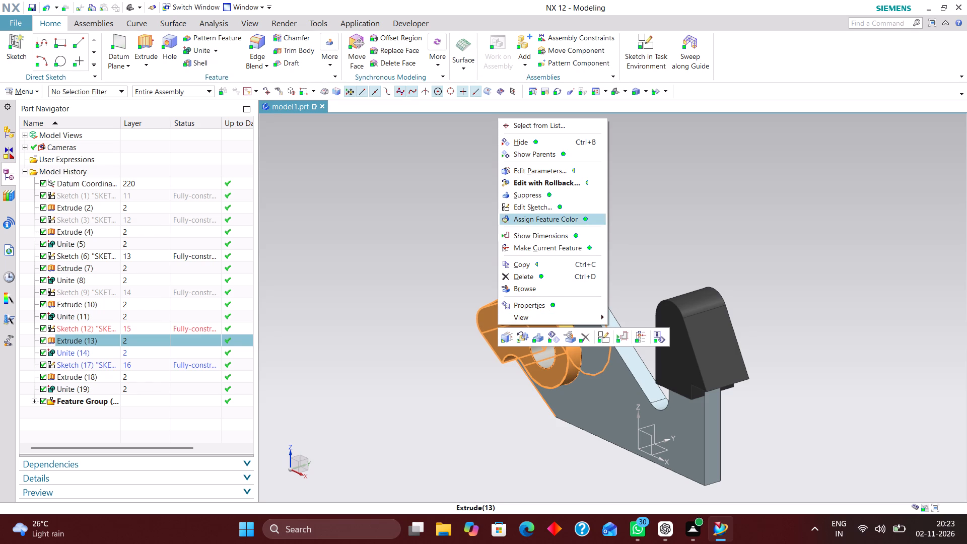
left_click(544, 218)
left_click(112, 109)
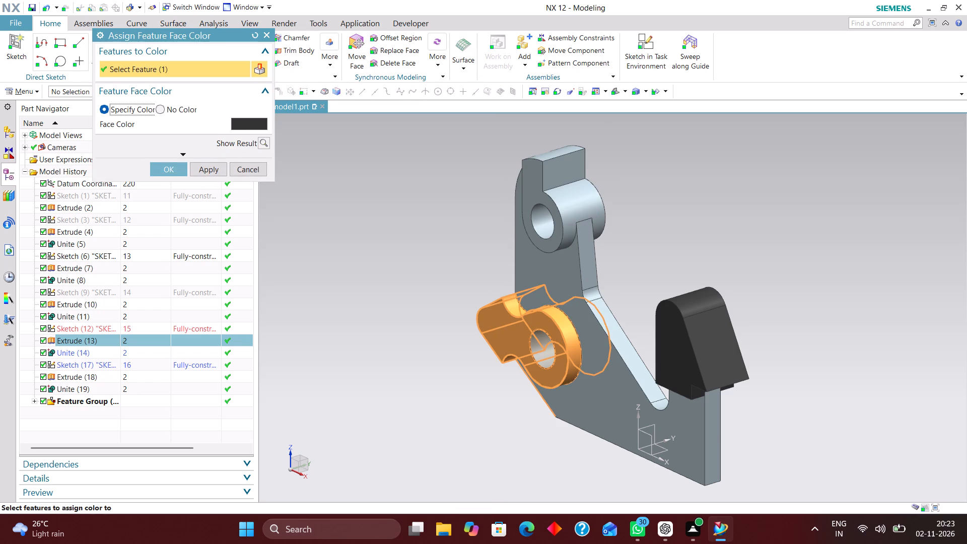
left_click(249, 122)
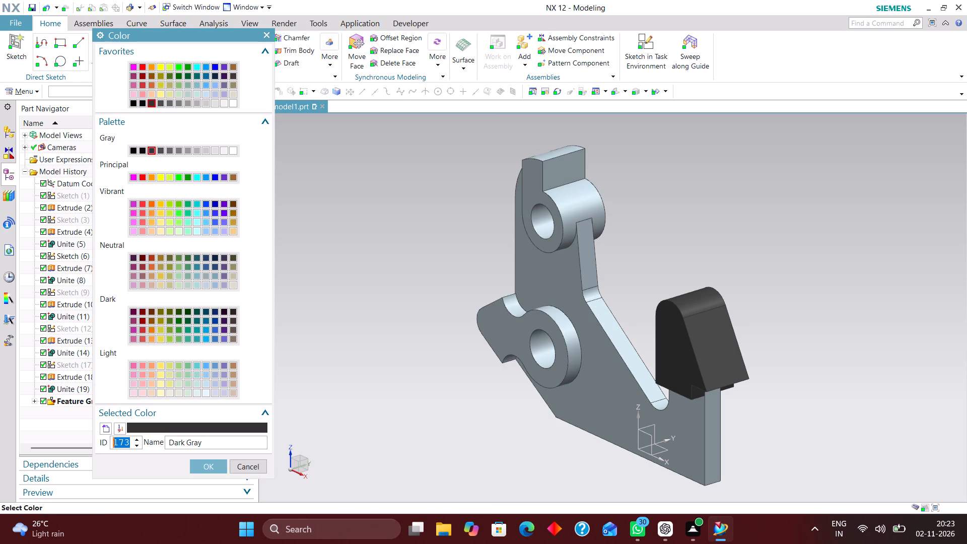
scroll(183, 328, "down", 4)
left_click(217, 467)
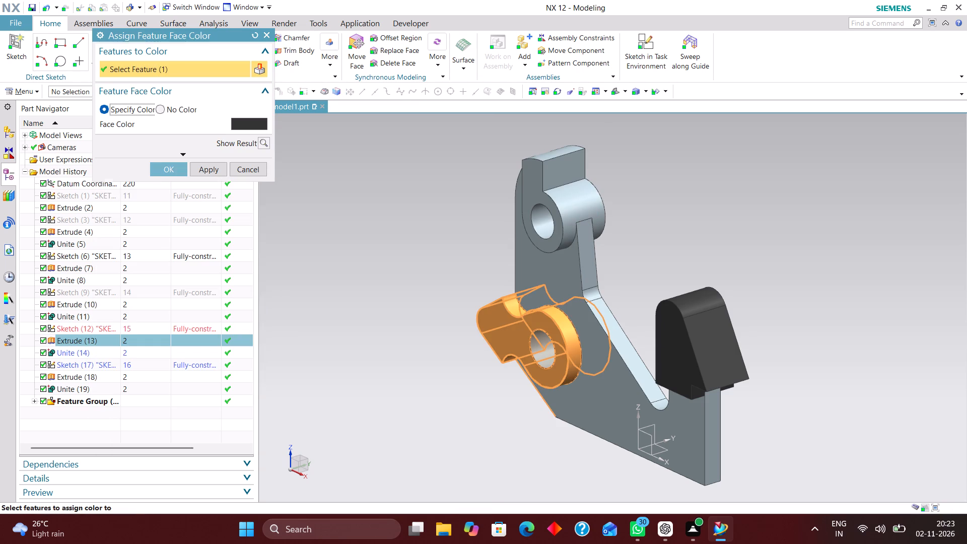
left_click(210, 166)
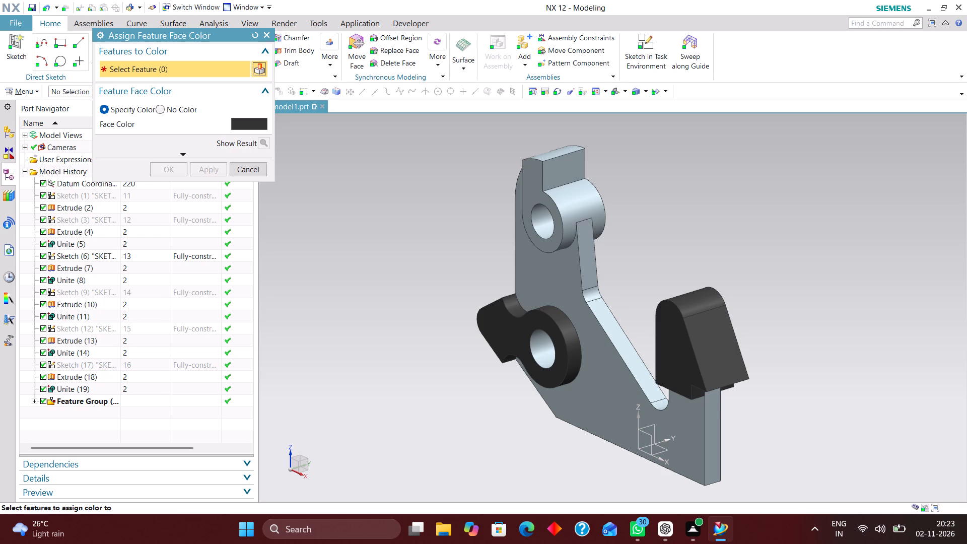
left_click(244, 169)
Assign the same dark gray as the feature face colour of Extrude (10), the upper boss with its upright block.
middle_click_drag(673, 240, 705, 231)
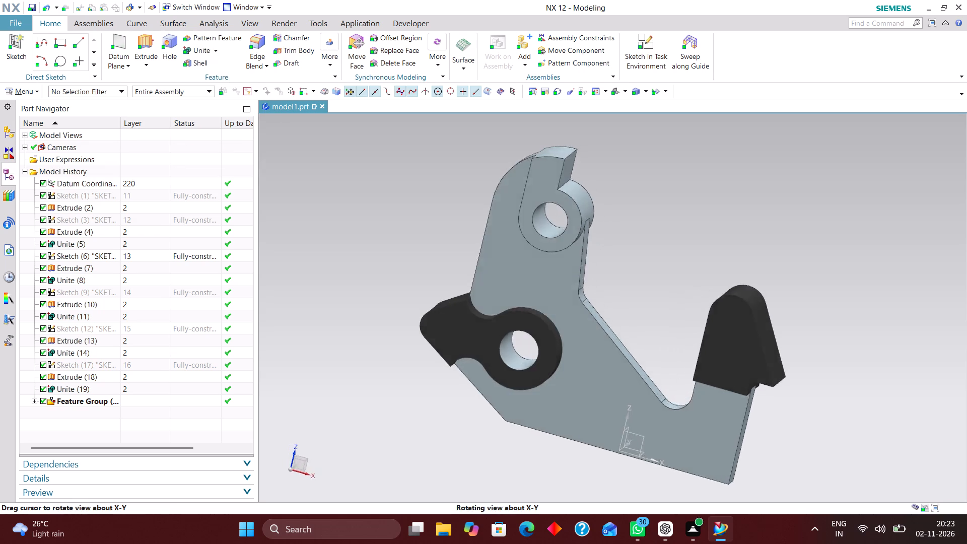
middle_click_drag(705, 231, 684, 232)
left_click(562, 206)
right_click(562, 205)
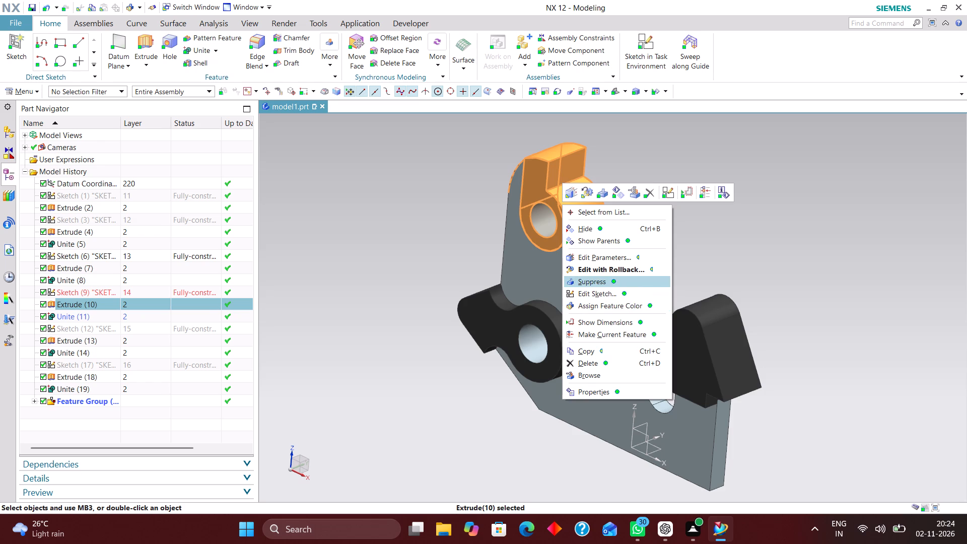
left_click(625, 307)
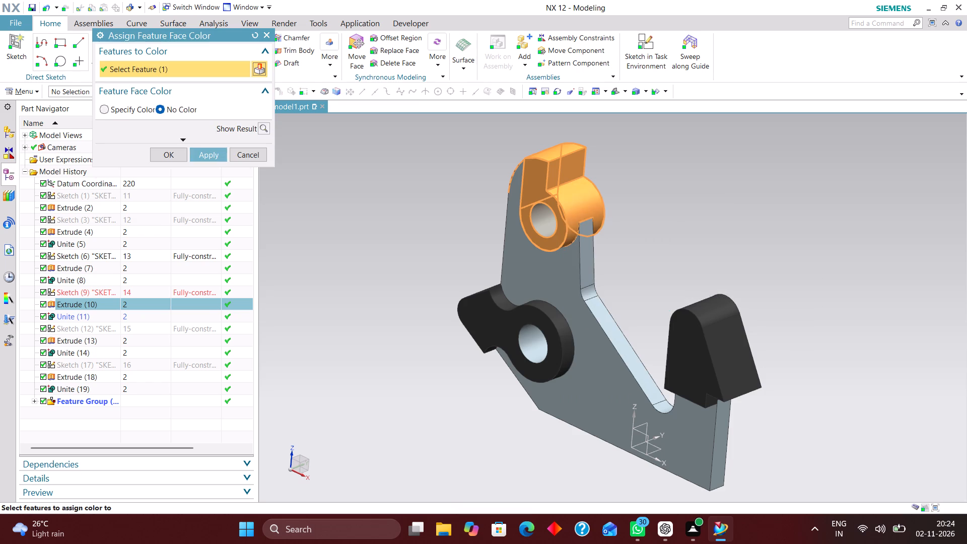
left_click(107, 106)
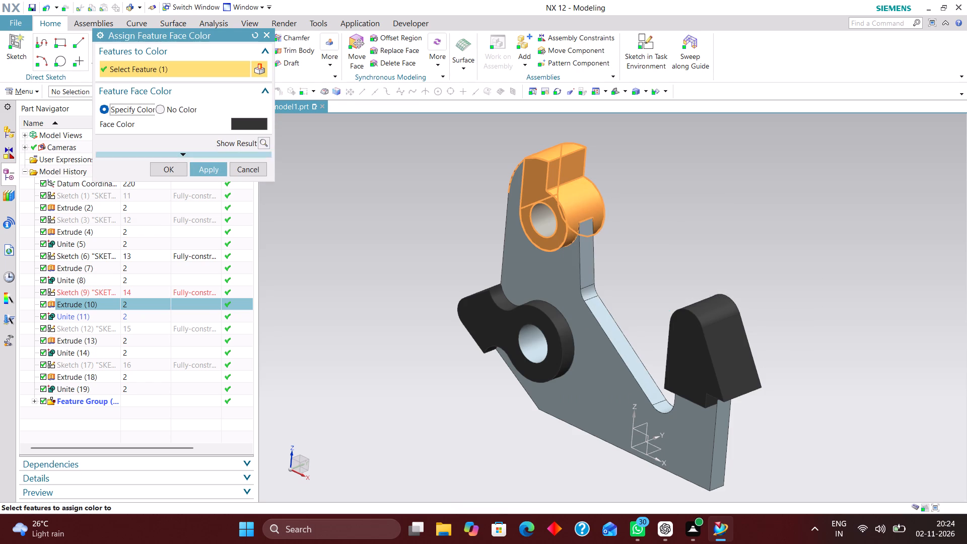
left_click(168, 168)
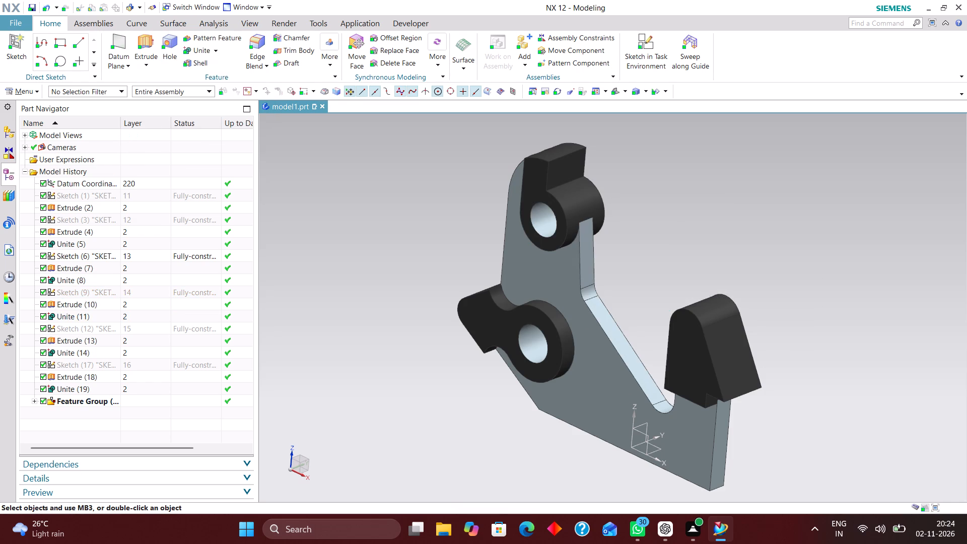
Orient the coloured bracket to the isometric view.
left_click(613, 92)
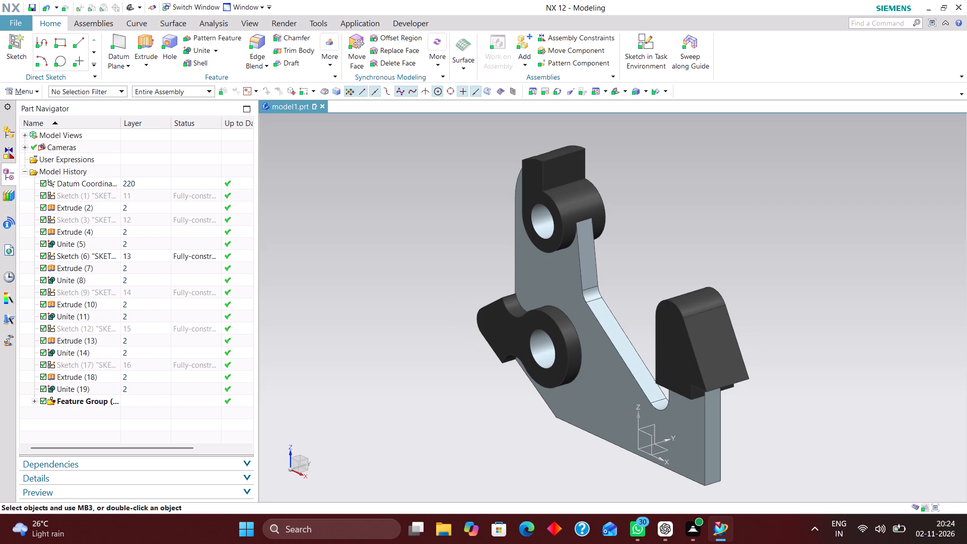
key("End")
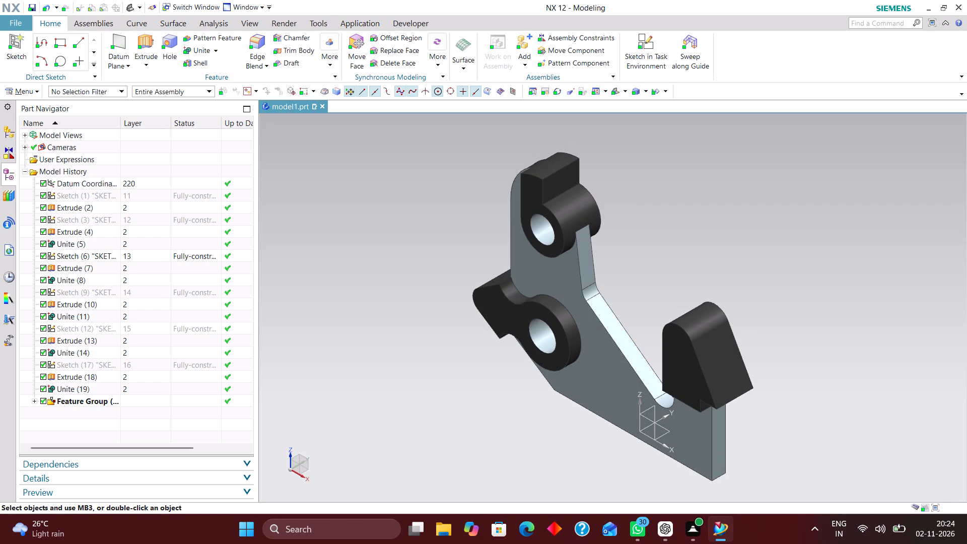
Examine the dark gray lugs and bosses on the bracket from the front and back.
scroll(728, 258, "down", 2)
scroll(713, 253, "up", 2)
middle_click_drag(729, 250, 802, 207)
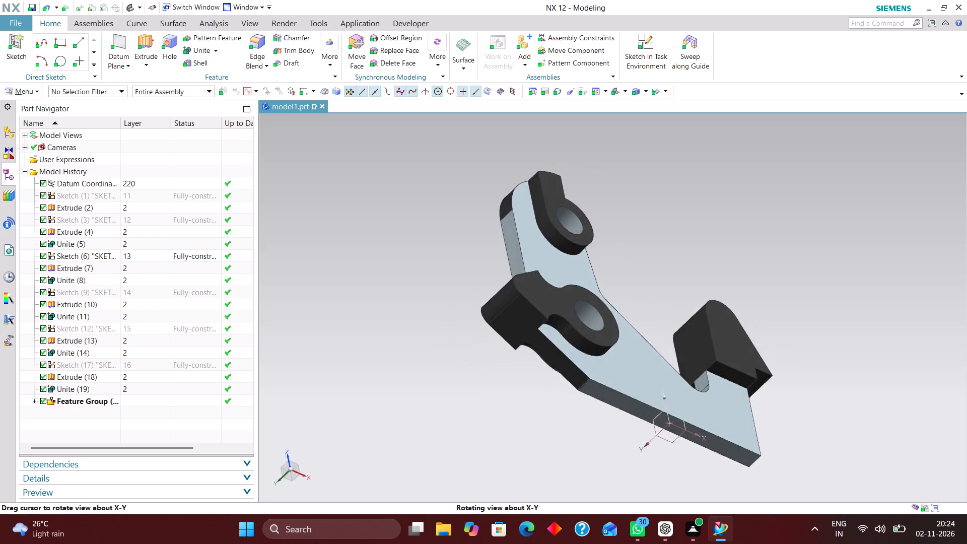
middle_click_drag(802, 207, 652, 257)
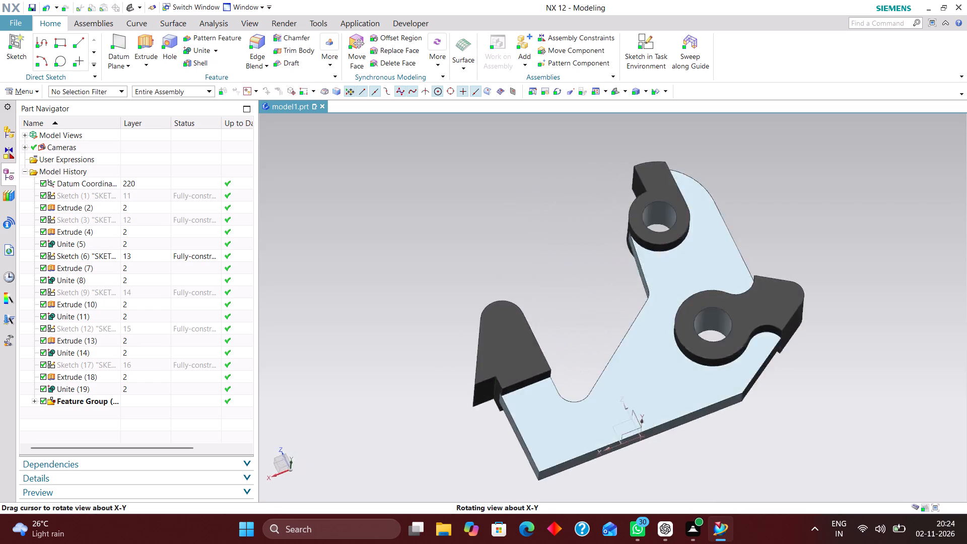
middle_click_drag(652, 257, 759, 259)
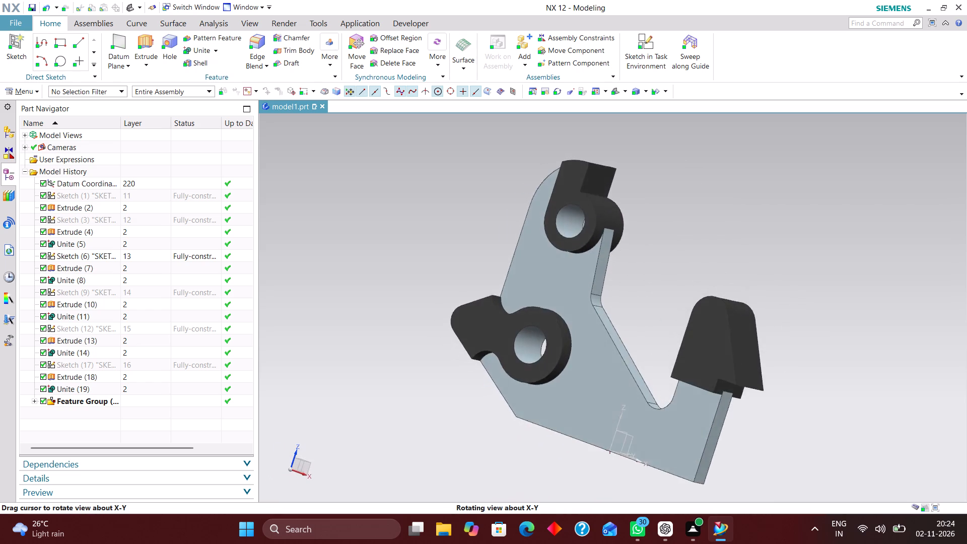
middle_click_drag(759, 259, 757, 279)
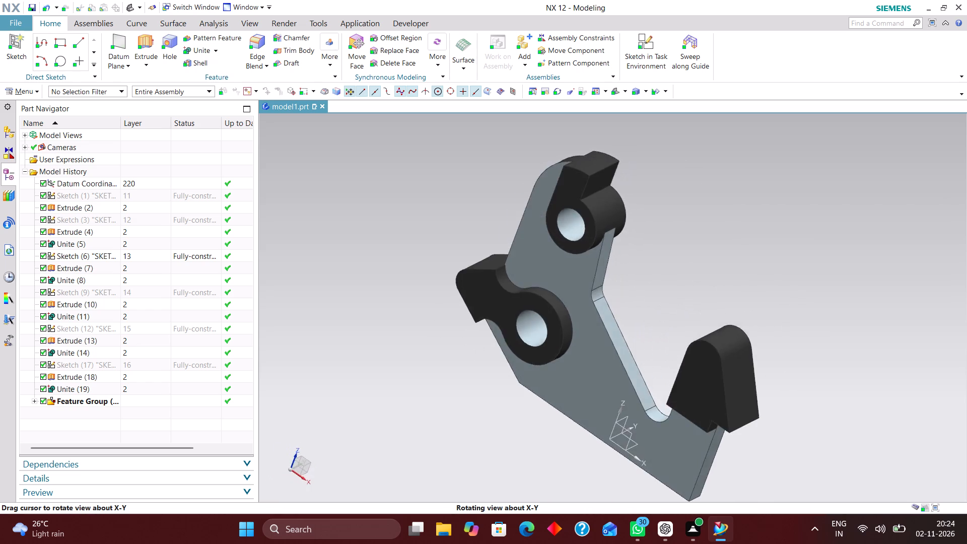
middle_click_drag(757, 279, 752, 260)
scroll(753, 260, "up", 1)
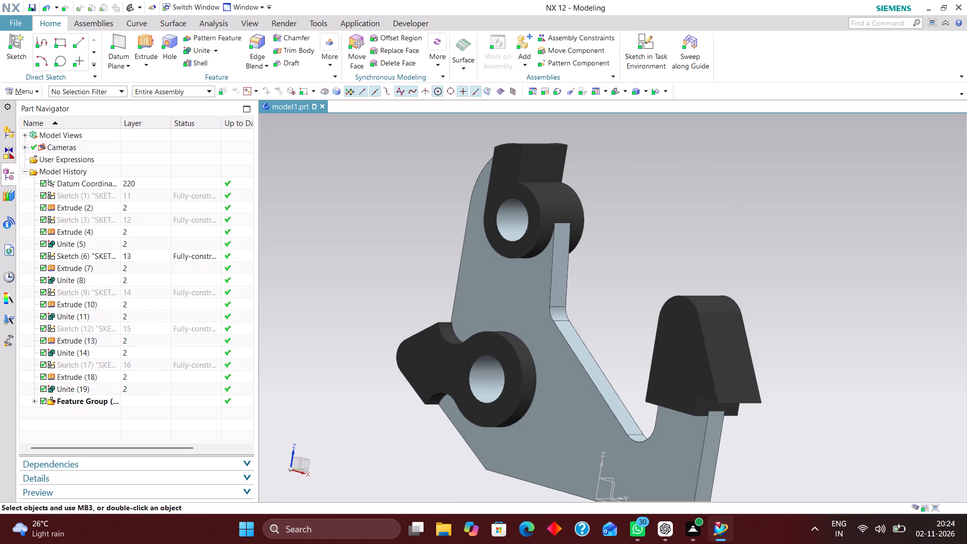
Hide Sketch (6), the only sketch still shown in the model history.
left_click(143, 252)
right_click(145, 253)
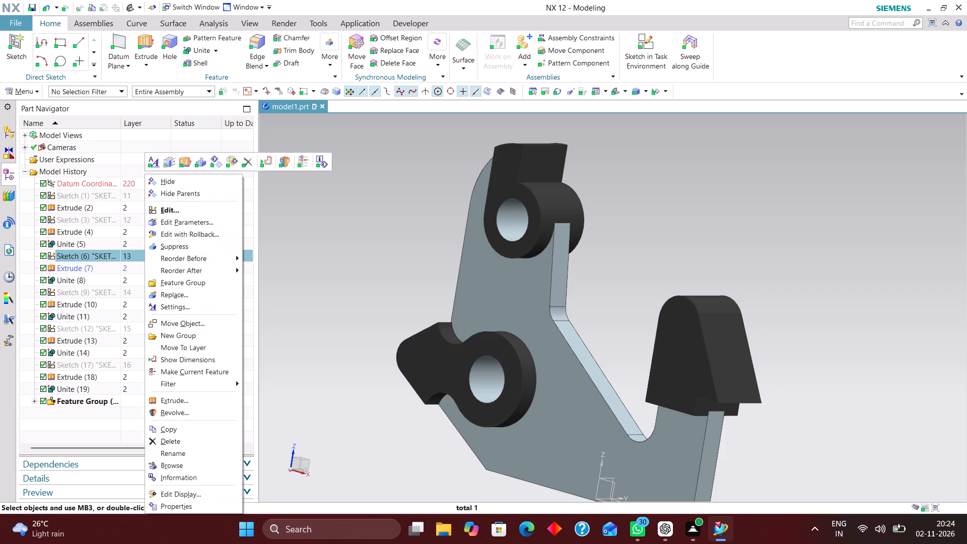
left_click(215, 162)
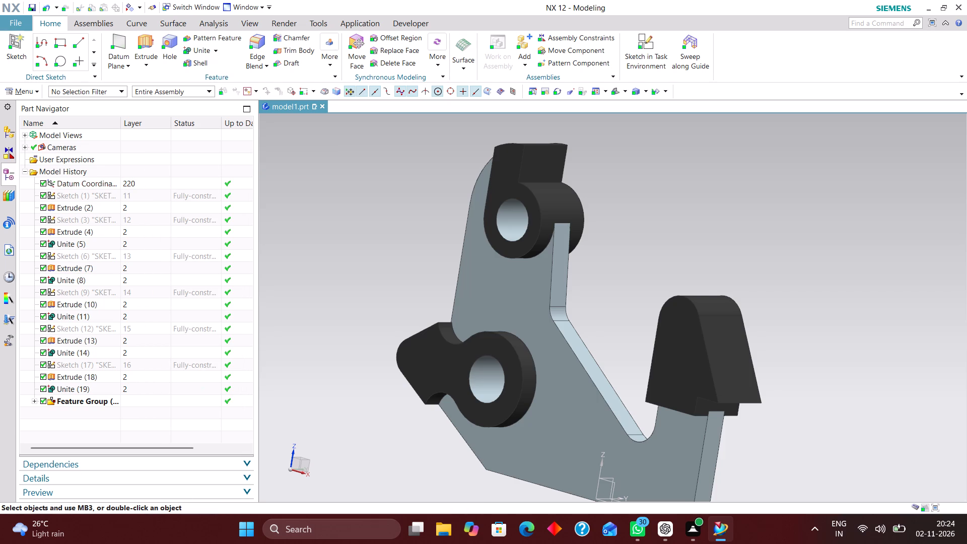
Orient the bracket to a standard pictorial view and assign the library material Steel to its solid body.
left_click(616, 90)
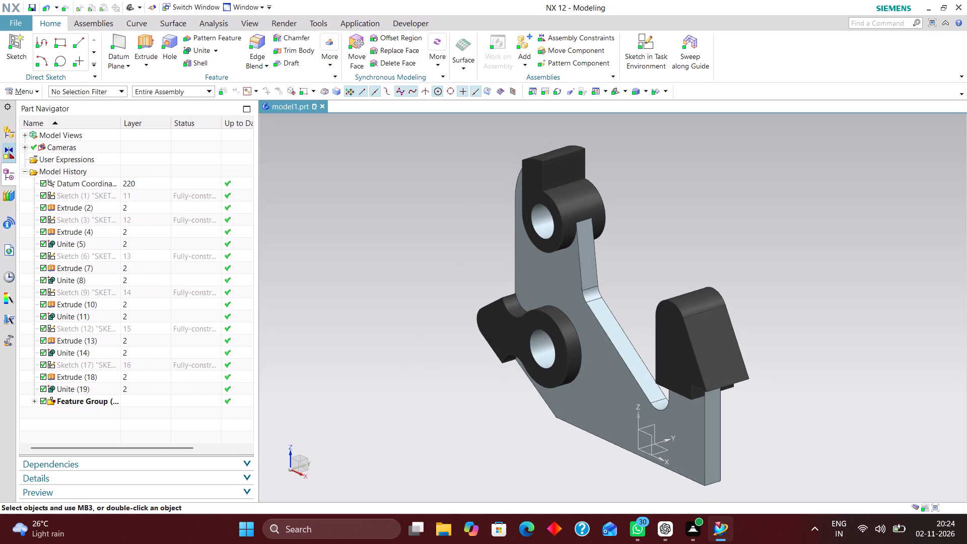
left_click(32, 86)
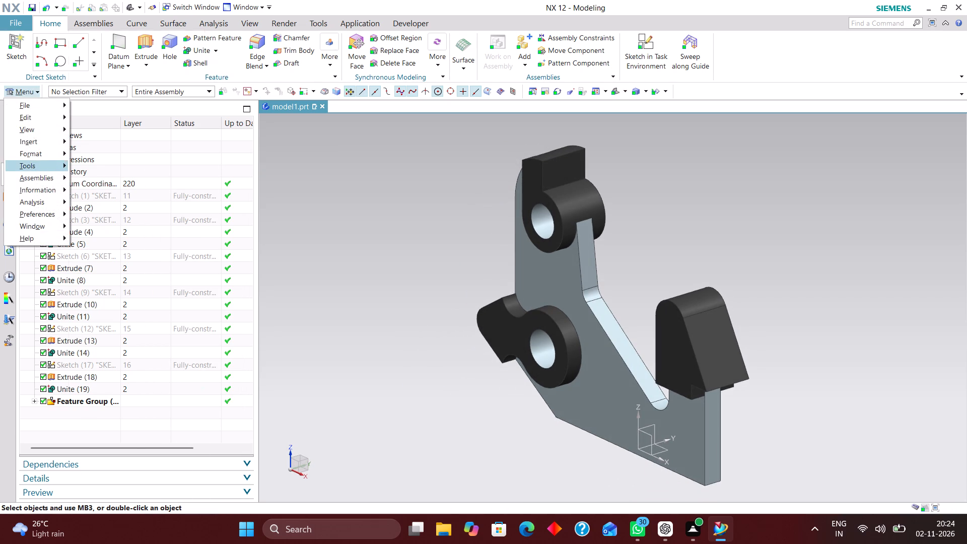
left_click(48, 161)
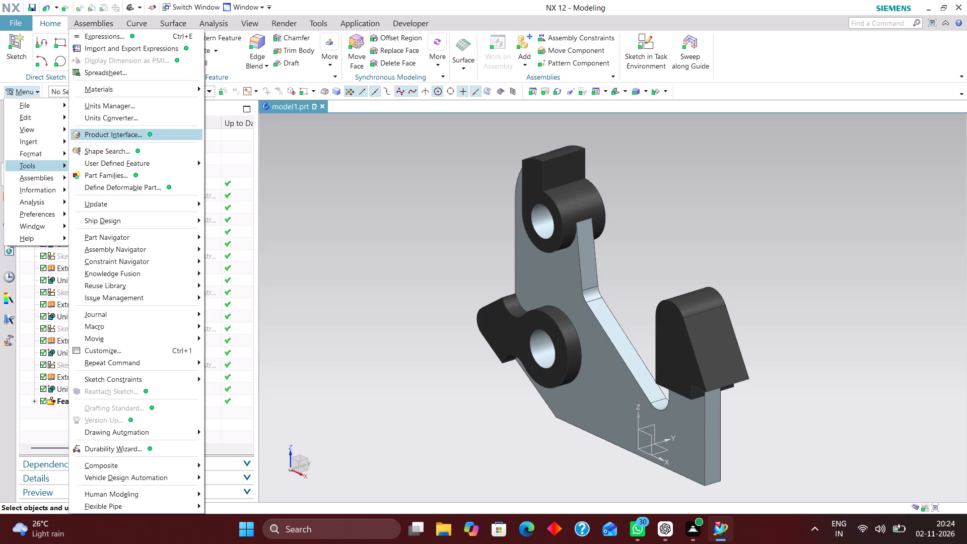
left_click(135, 91)
left_click(242, 91)
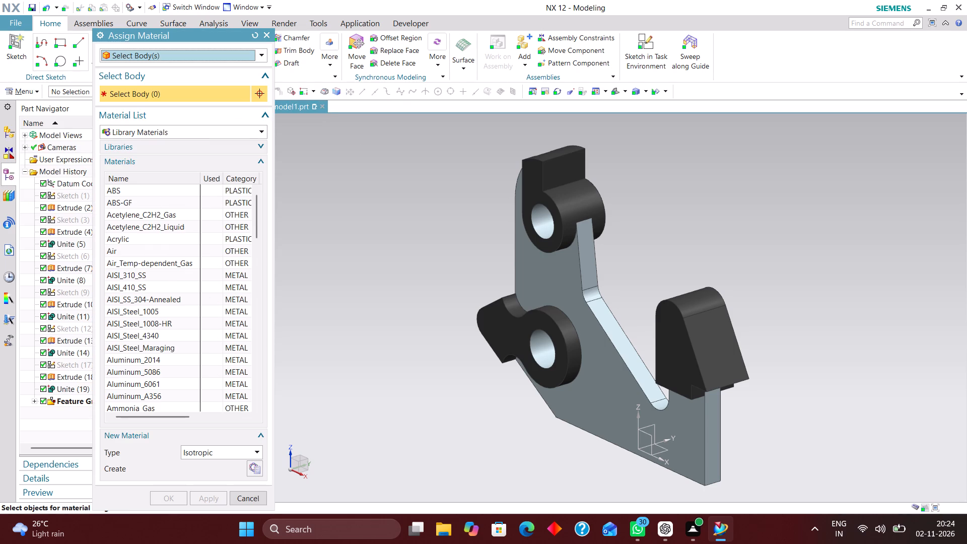
scroll(184, 315, "down", 17)
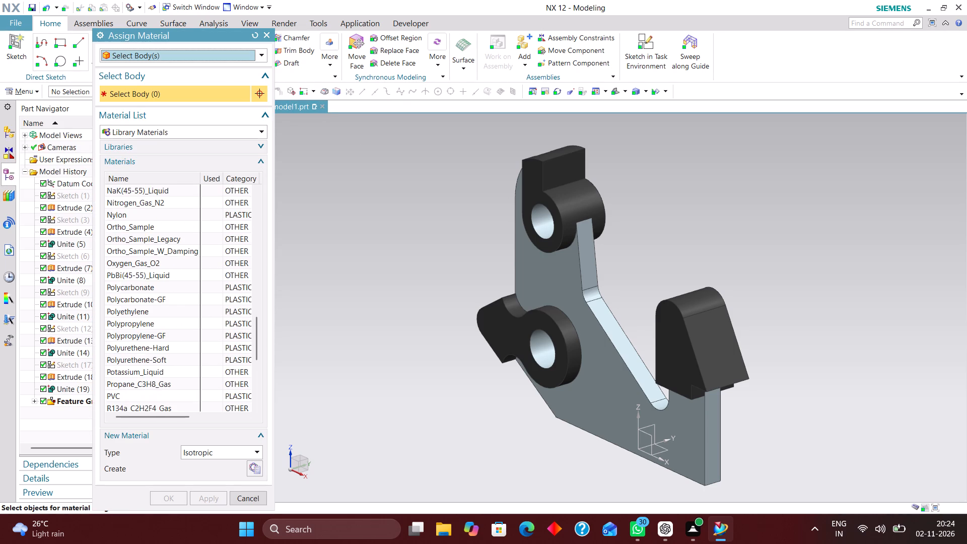
scroll(174, 357, "down", 7)
scroll(123, 300, "up", 3)
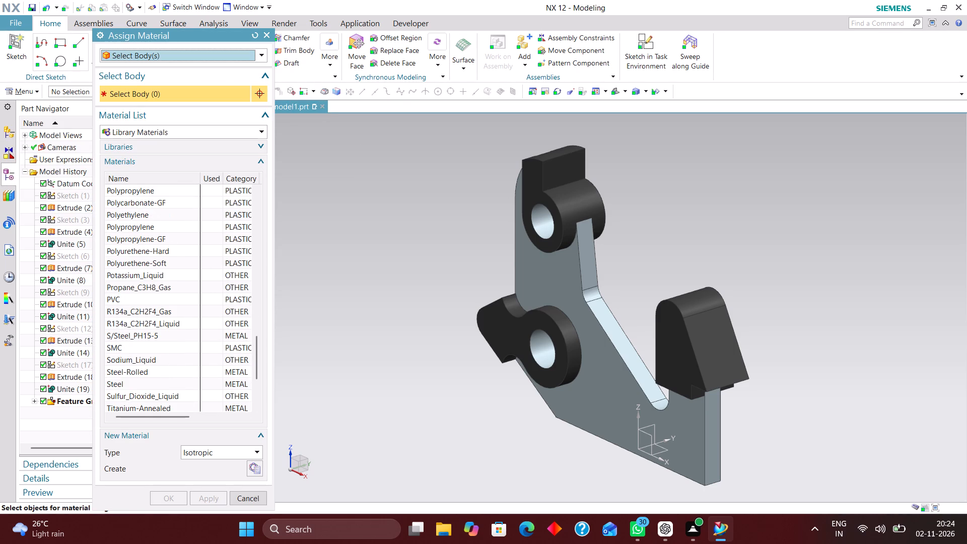
left_click(136, 383)
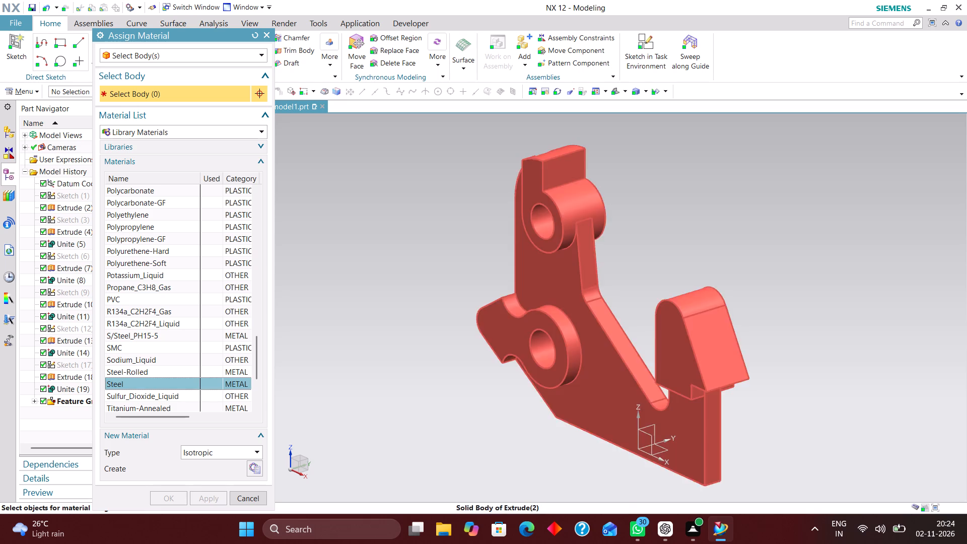
left_click(595, 397)
left_click(170, 495)
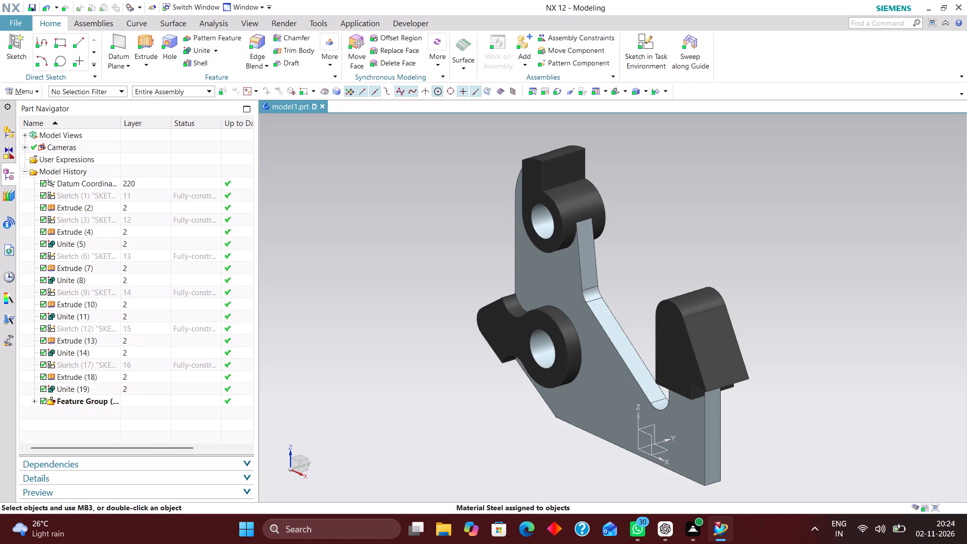
In the displayed part's weight properties, enable Update Data on Save and update the weight data now.
left_click(35, 95)
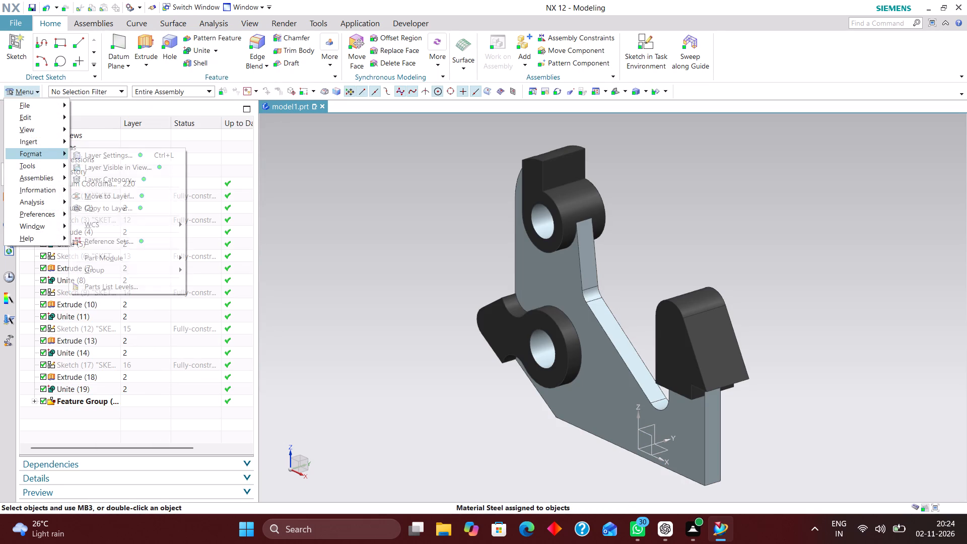
left_click(38, 107)
left_click(158, 326)
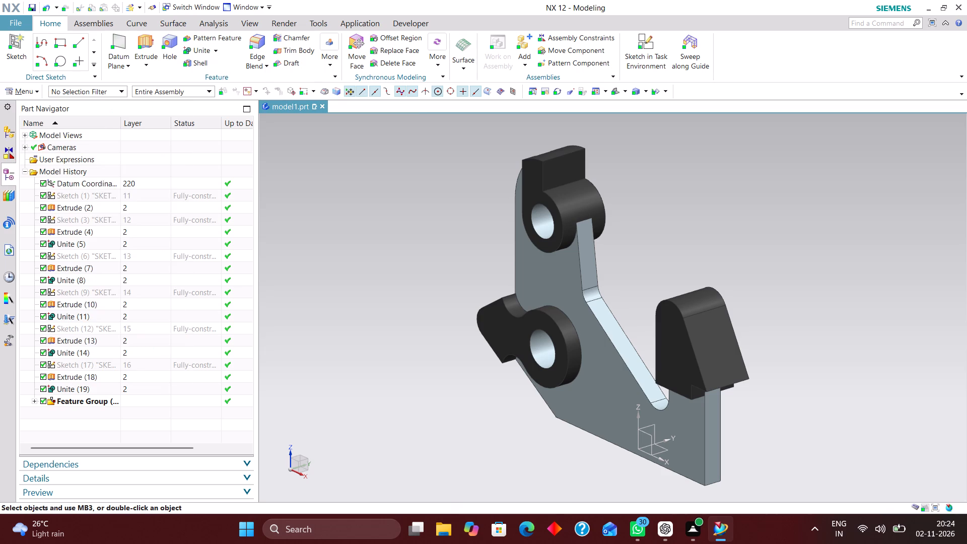
left_click(108, 100)
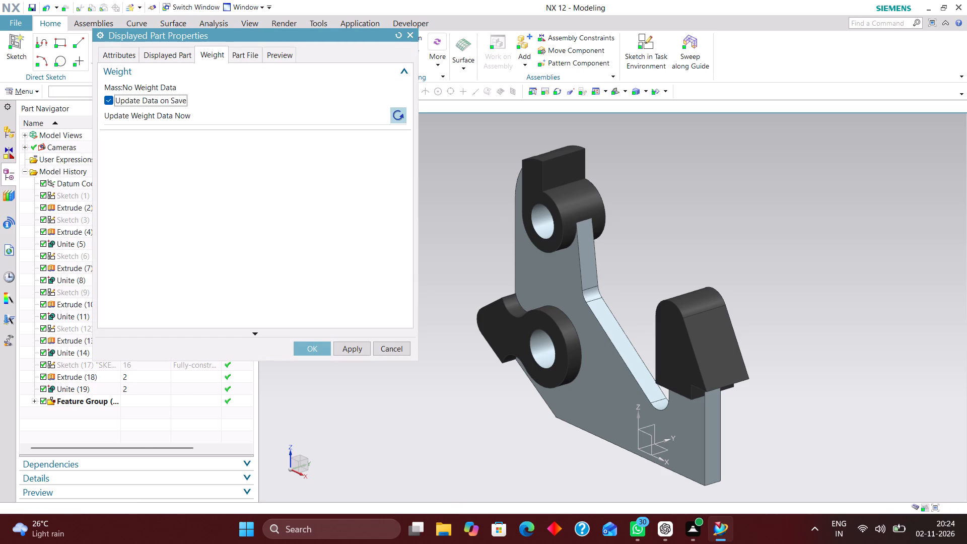
left_click(401, 112)
left_click(316, 349)
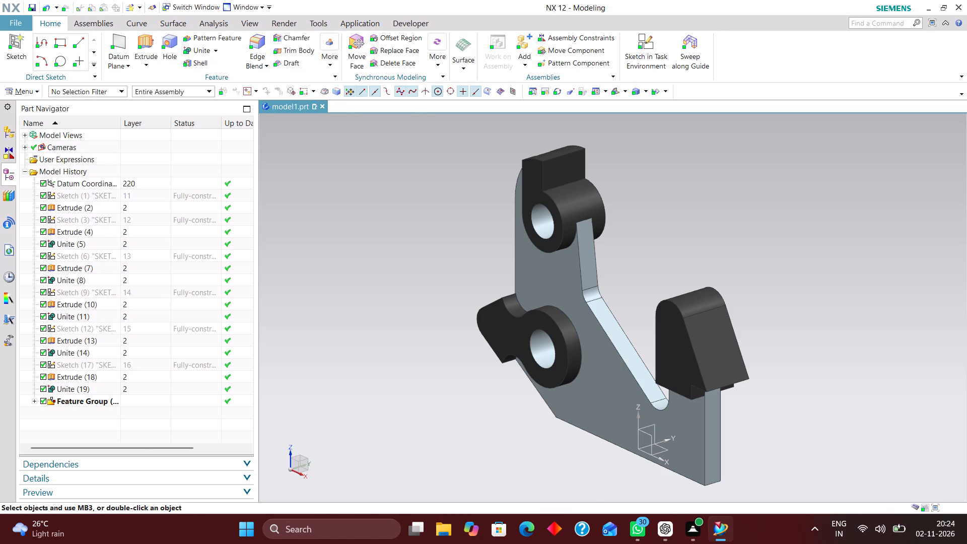
Create a new group containing the bracket's solid body, keeping unique membership and group display properties applied.
left_click(35, 84)
left_click(35, 90)
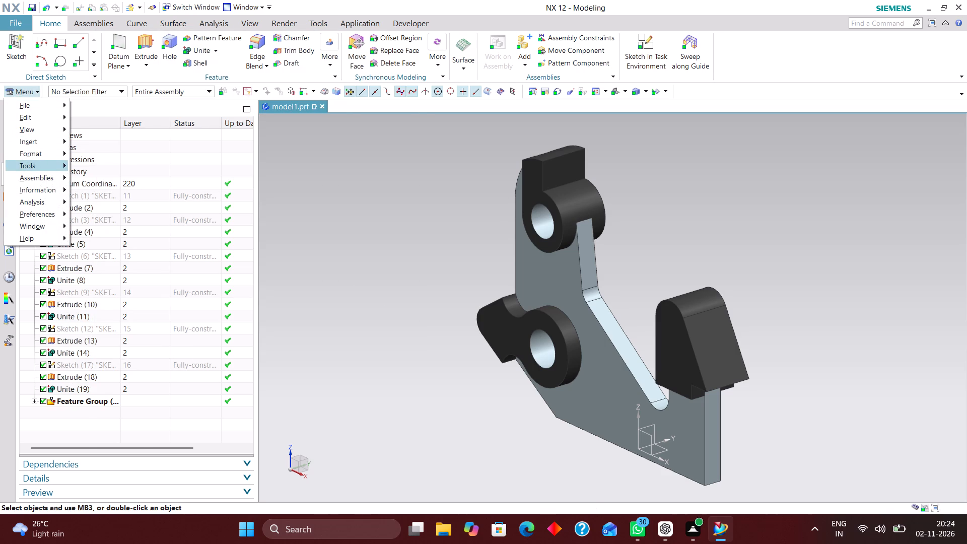
left_click(42, 149)
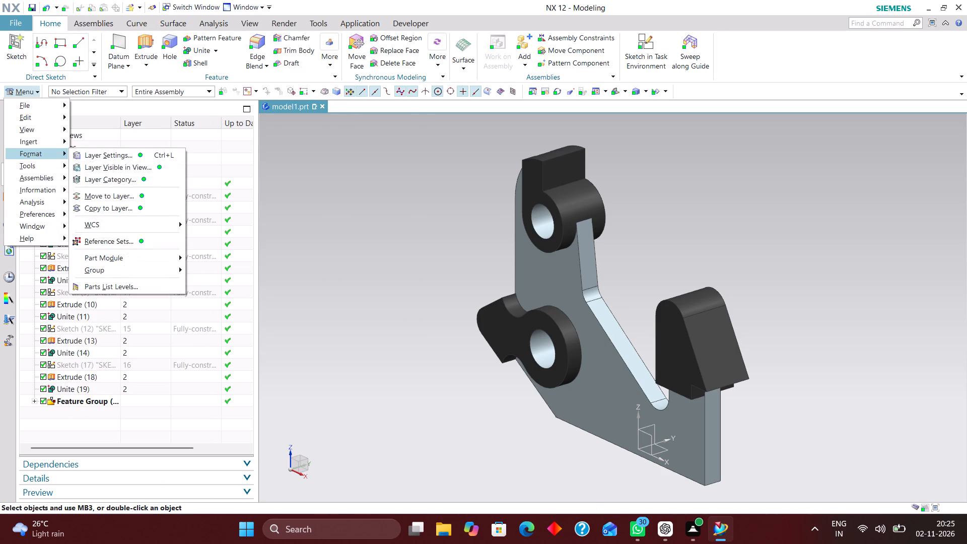
left_click(118, 270)
left_click(220, 269)
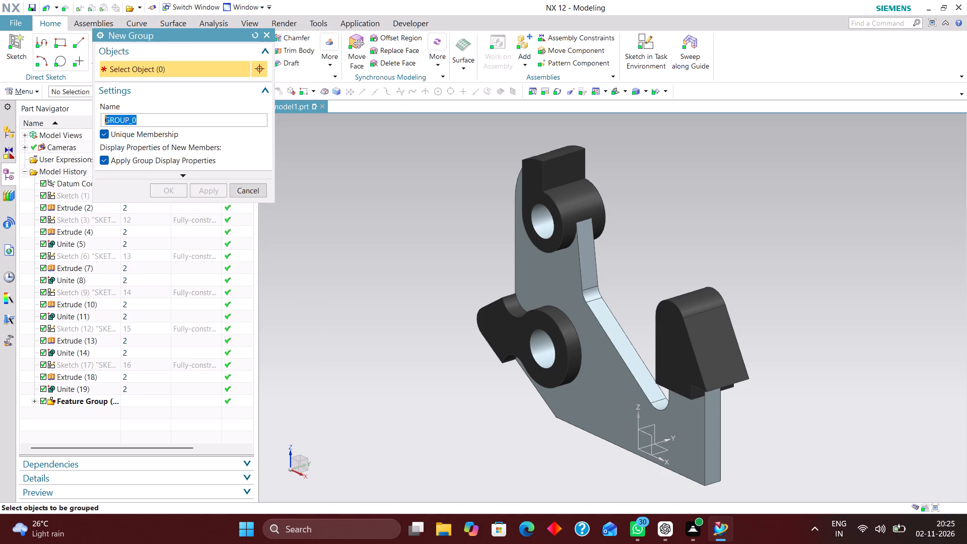
left_click(533, 296)
left_click(171, 190)
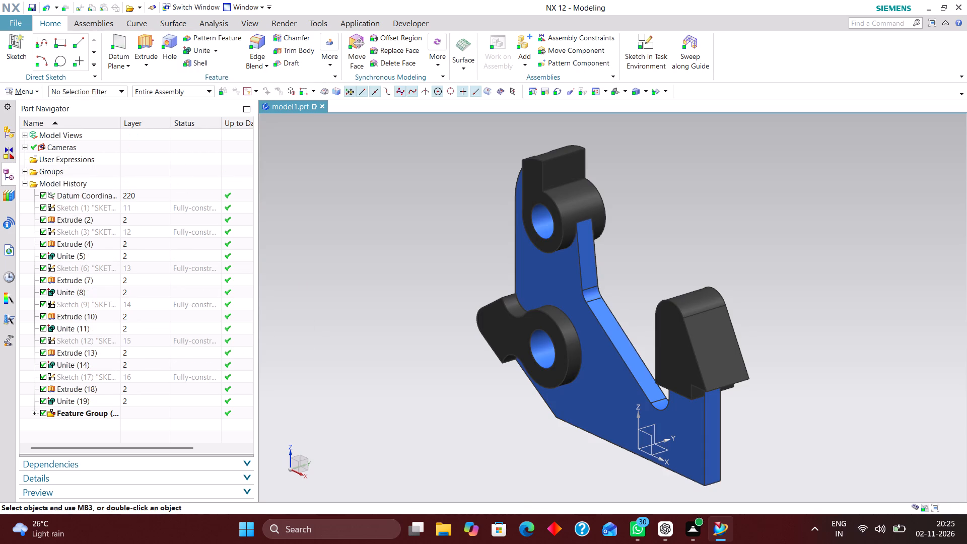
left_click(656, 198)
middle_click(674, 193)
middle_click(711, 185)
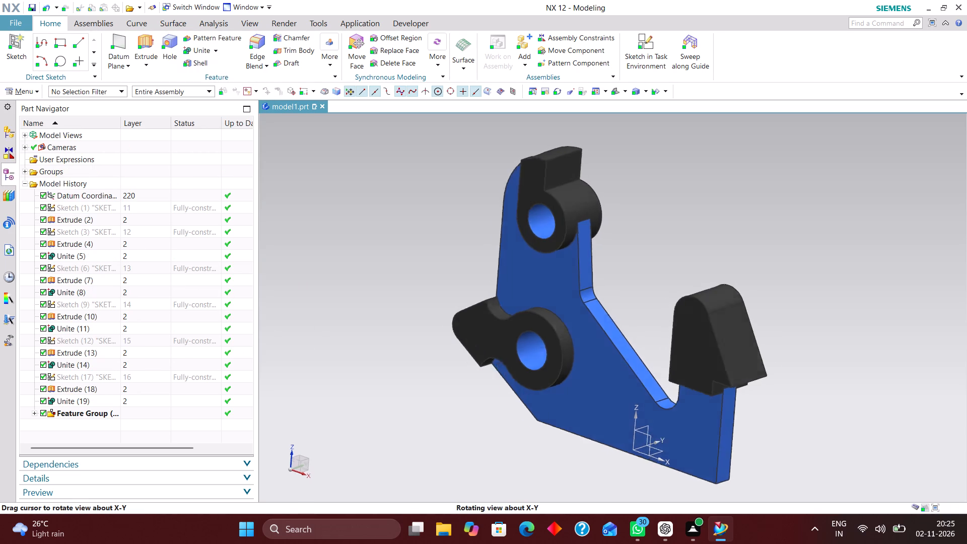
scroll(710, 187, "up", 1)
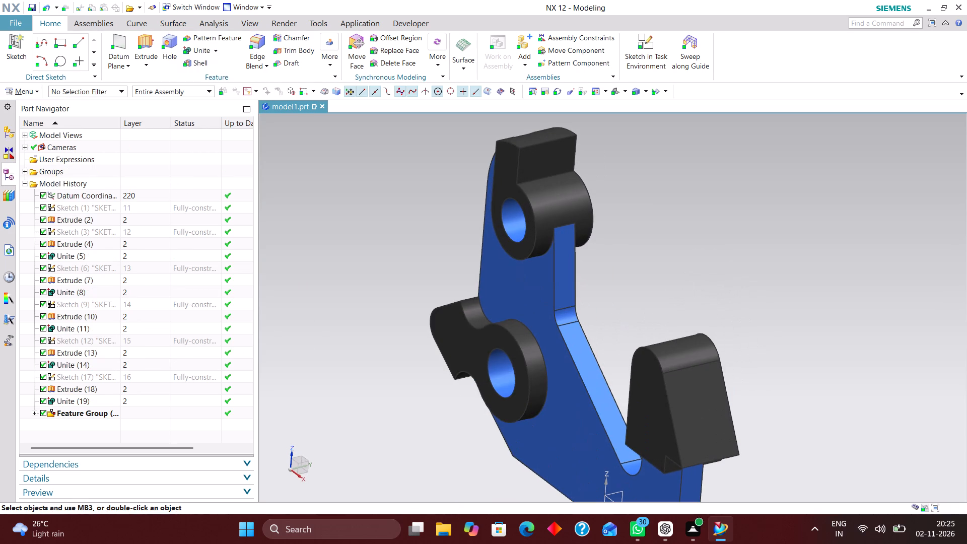
Set up Part Cleanup for the work part with Delete Unused Units and every Serious Delete Actions option enabled.
left_click(36, 89)
left_click(42, 101)
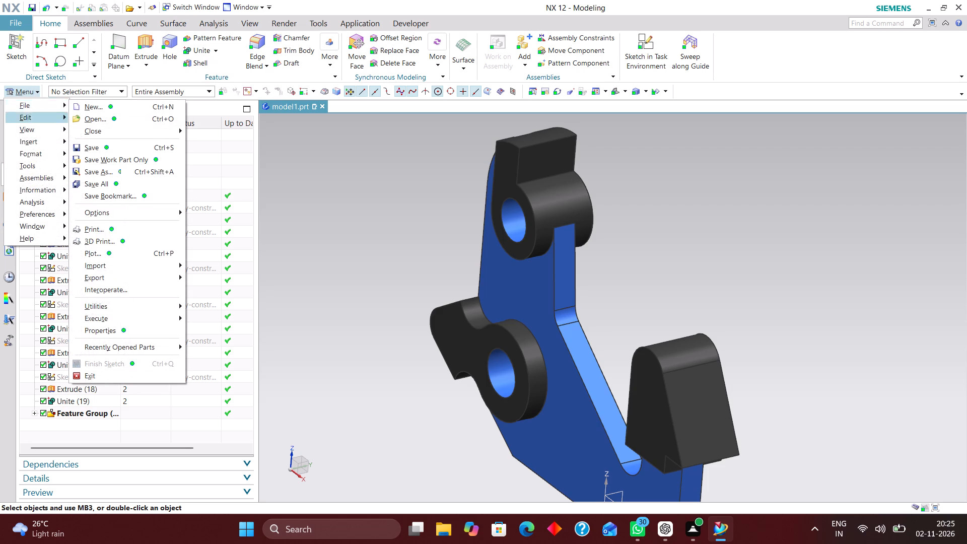
left_click(124, 304)
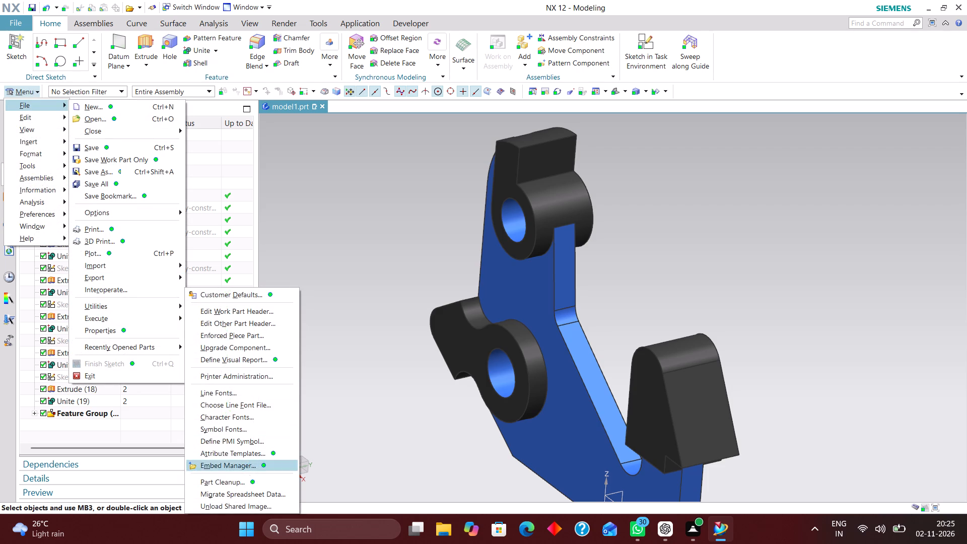
left_click(238, 484)
scroll(134, 330, "down", 3)
left_click(124, 308)
left_click(114, 353)
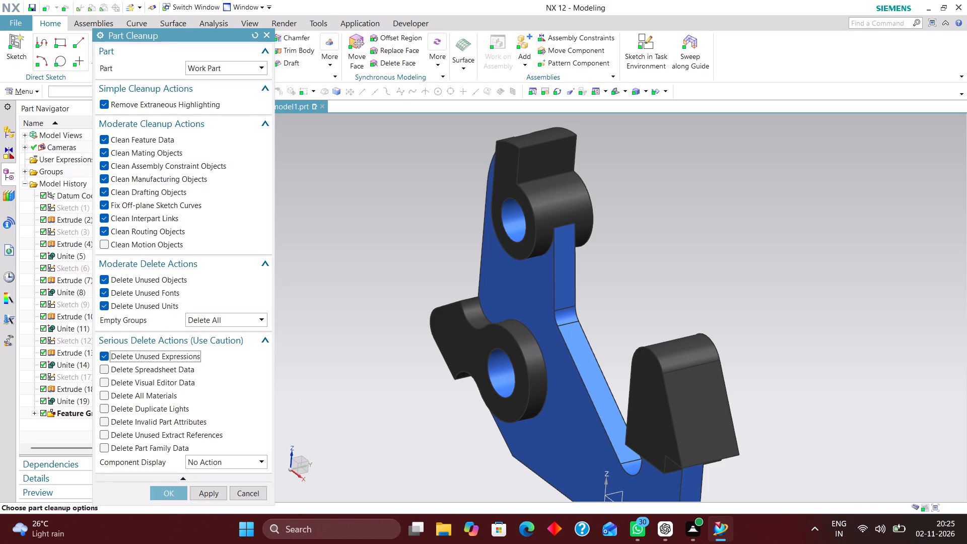
left_click(114, 367)
left_click(112, 380)
left_click(114, 394)
left_click(111, 405)
left_click(110, 421)
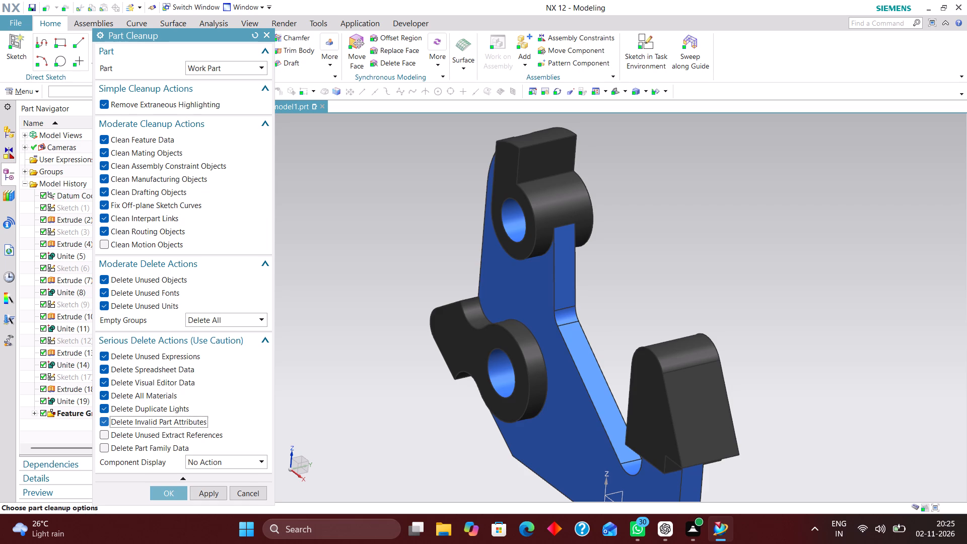
left_click(110, 427)
left_click(102, 446)
left_click(106, 432)
Set Component Display to Remove All Changes and run the cleanup, accepting deletion of all spreadsheets and visual editor data.
left_click(210, 464)
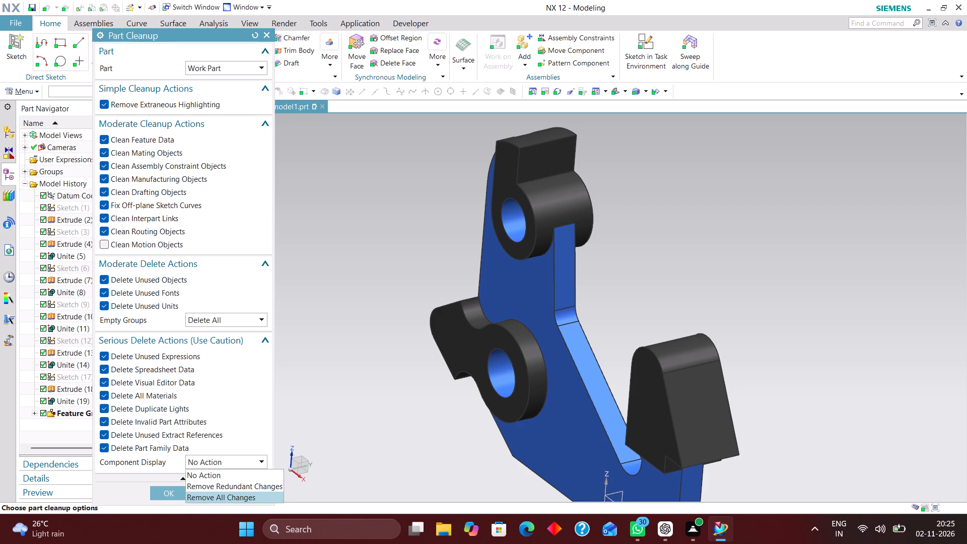
left_click(213, 494)
left_click(173, 494)
left_click(373, 292)
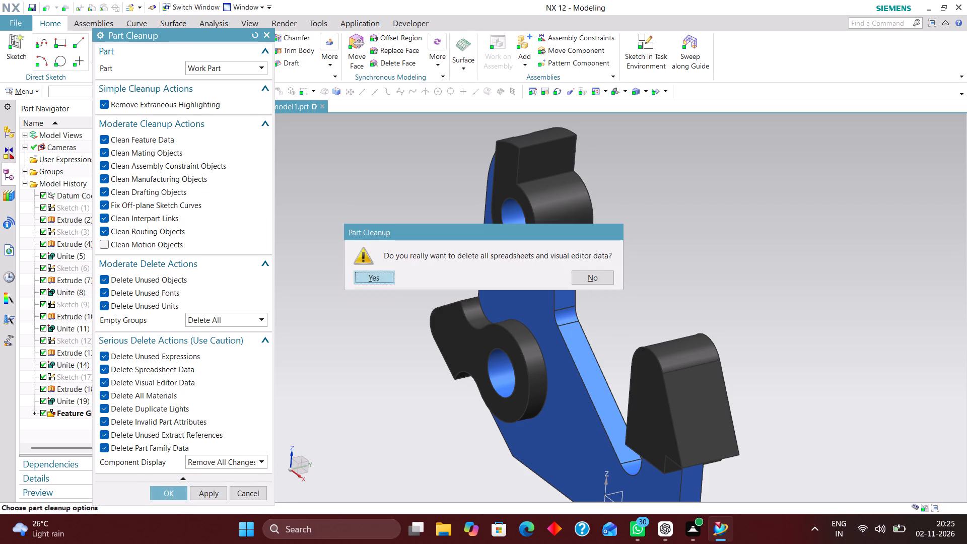
left_click(373, 280)
Add a new reference set to the work part and select the bracket's solid body for it.
left_click(32, 89)
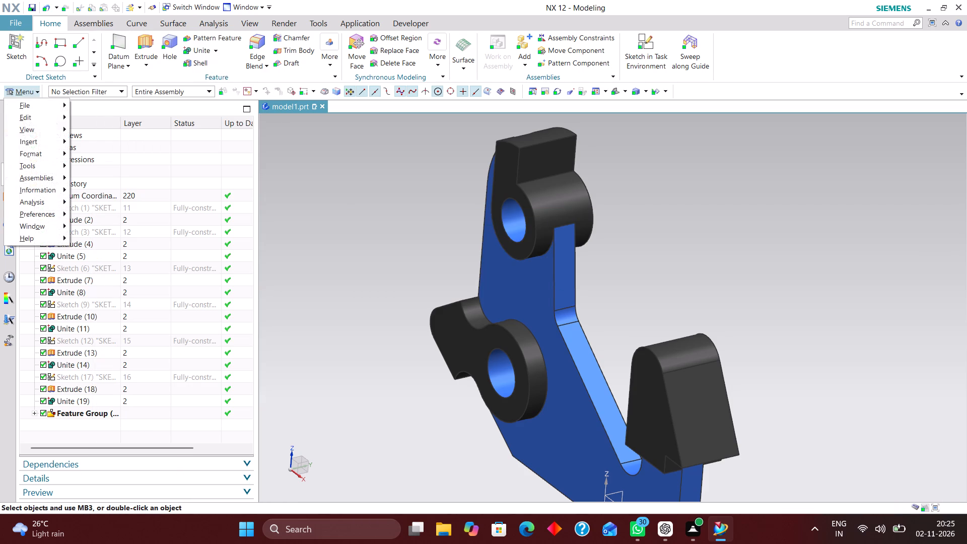
left_click(54, 150)
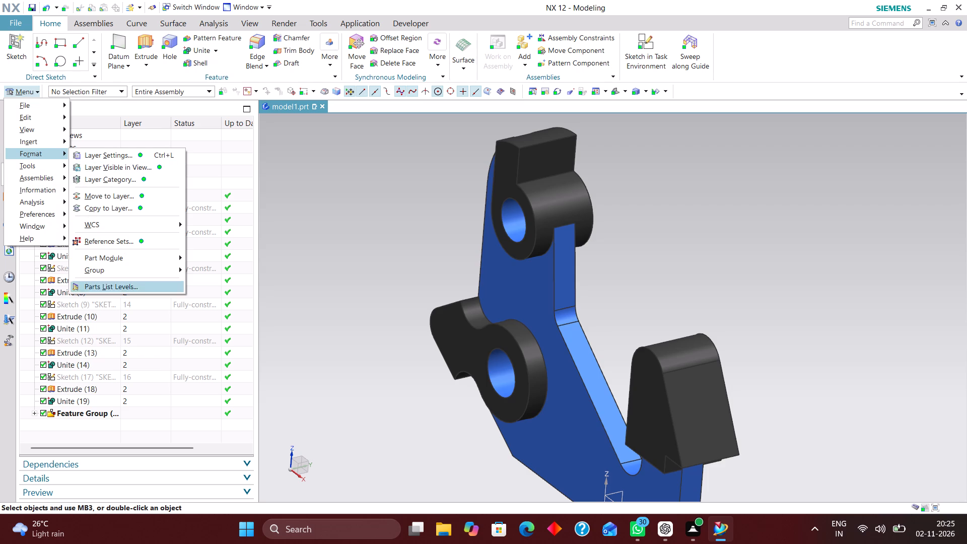
left_click(143, 242)
left_click(261, 103)
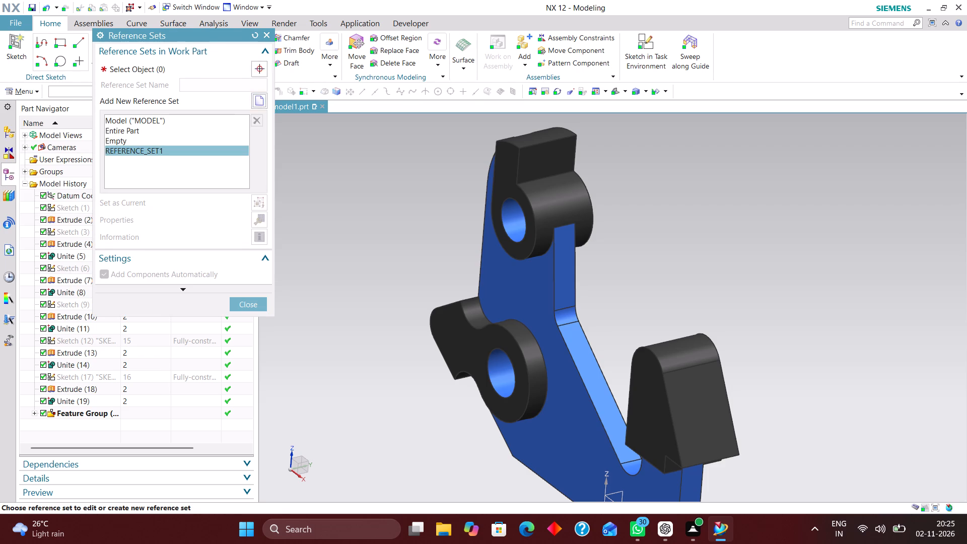
left_click(481, 288)
left_click(241, 303)
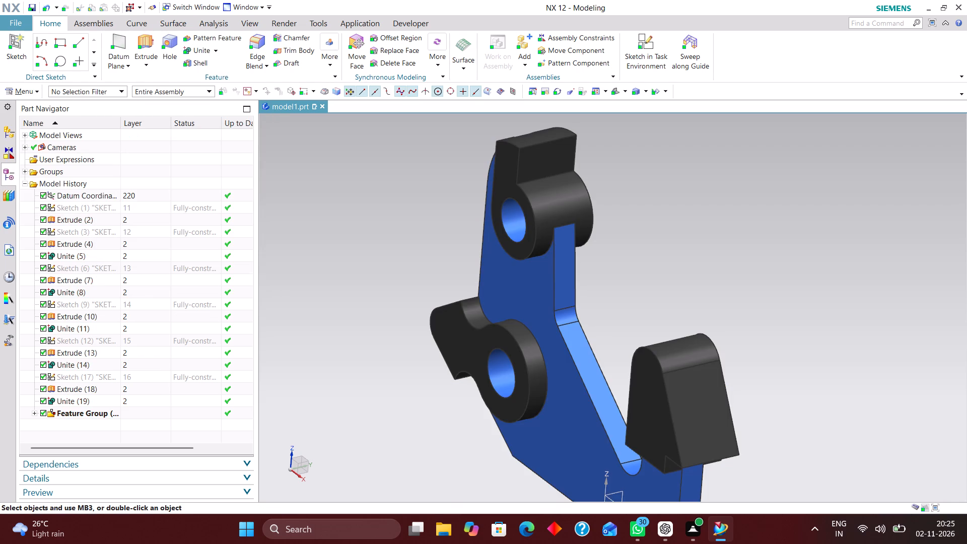
Define the bracket body as a product interface object, using the automatic object type.
left_click(24, 88)
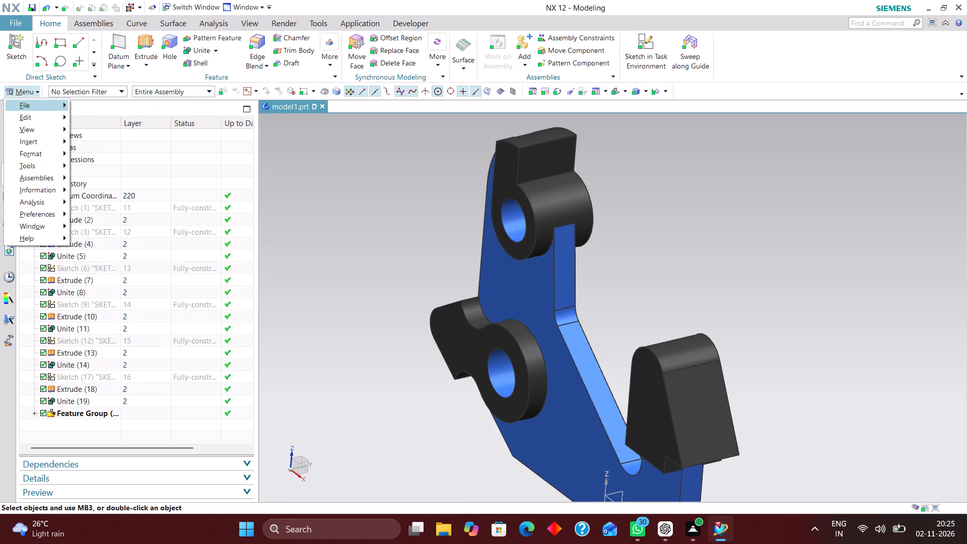
left_click(42, 164)
left_click(141, 132)
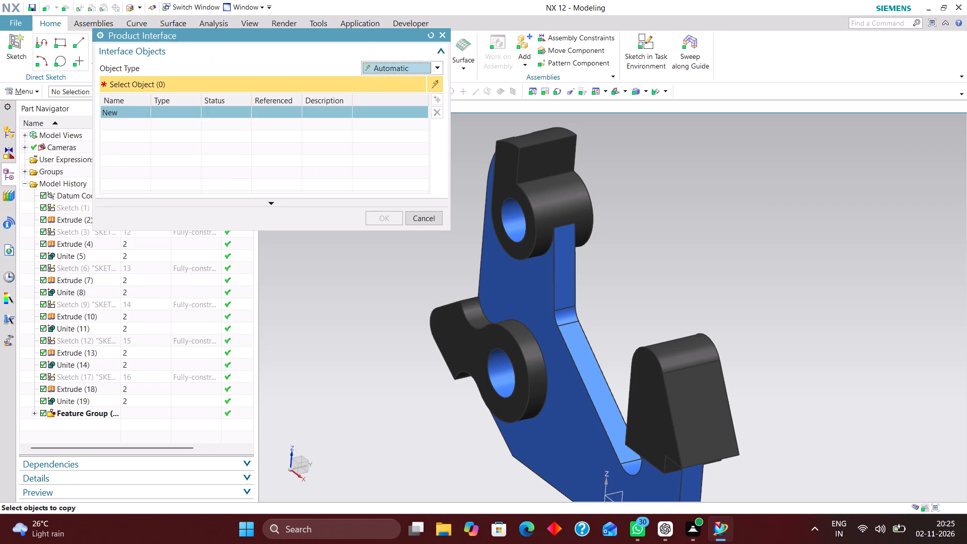
left_click(498, 207)
left_click(374, 217)
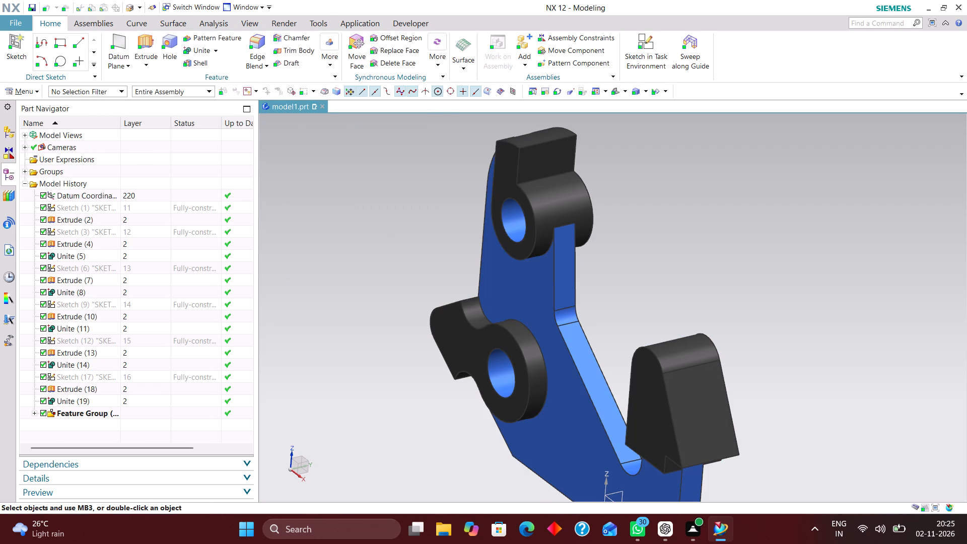
Blend the plate's bottom outer corner edge below the hook block with a 10 mm circular, tangent radius.
key("End")
key("End")
key("End")
key("End")
key("End")
key("End")
key("End")
key("End")
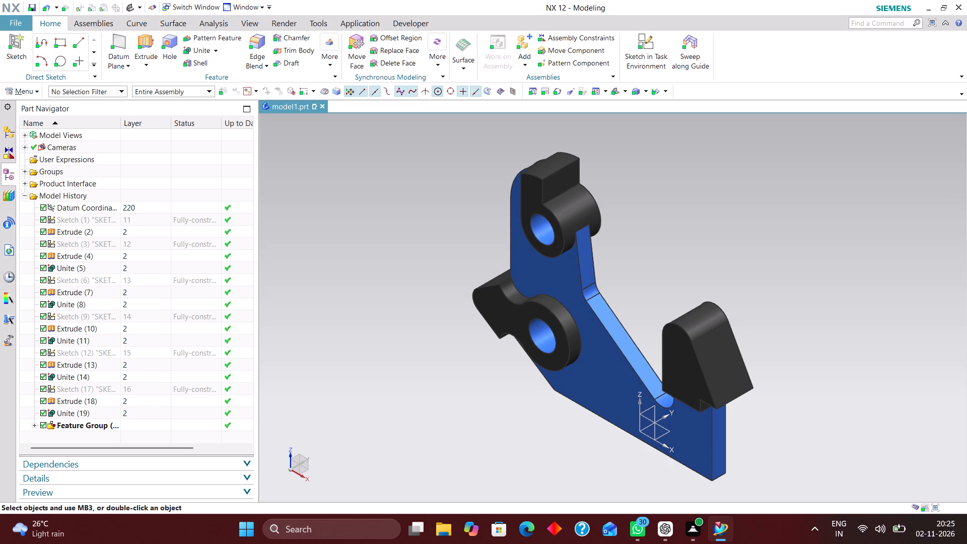
left_click(250, 45)
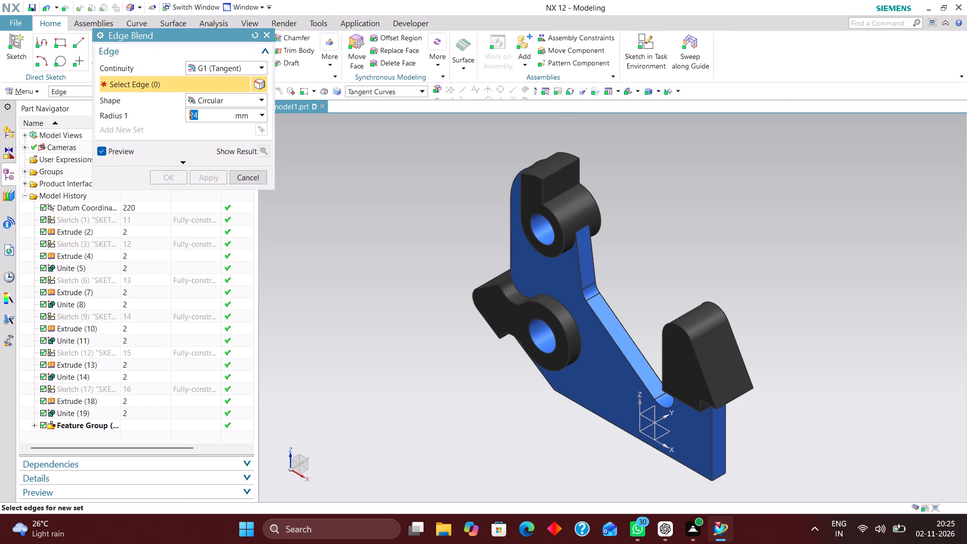
middle_click_drag(768, 429, 758, 379)
scroll(711, 400, "up", 4)
left_click(688, 364)
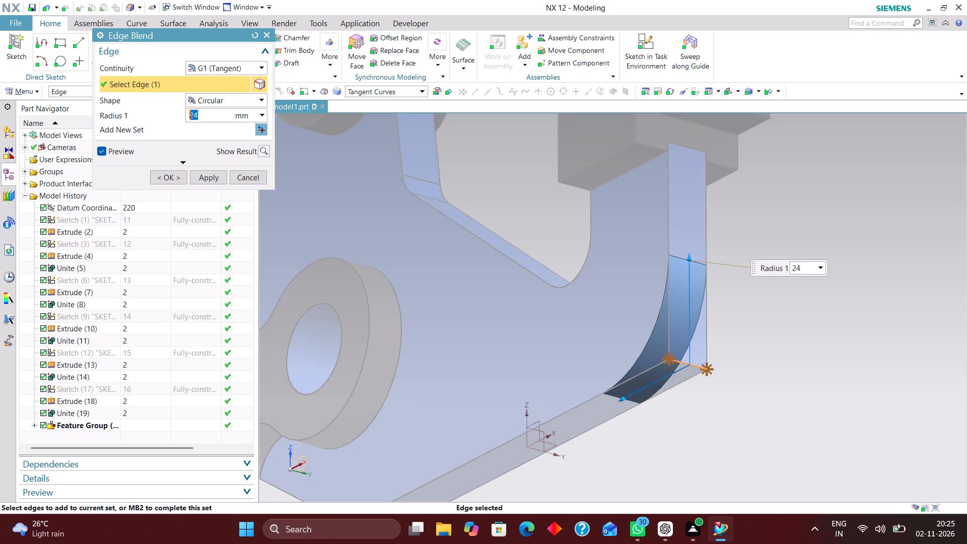
type("10")
key("Return")
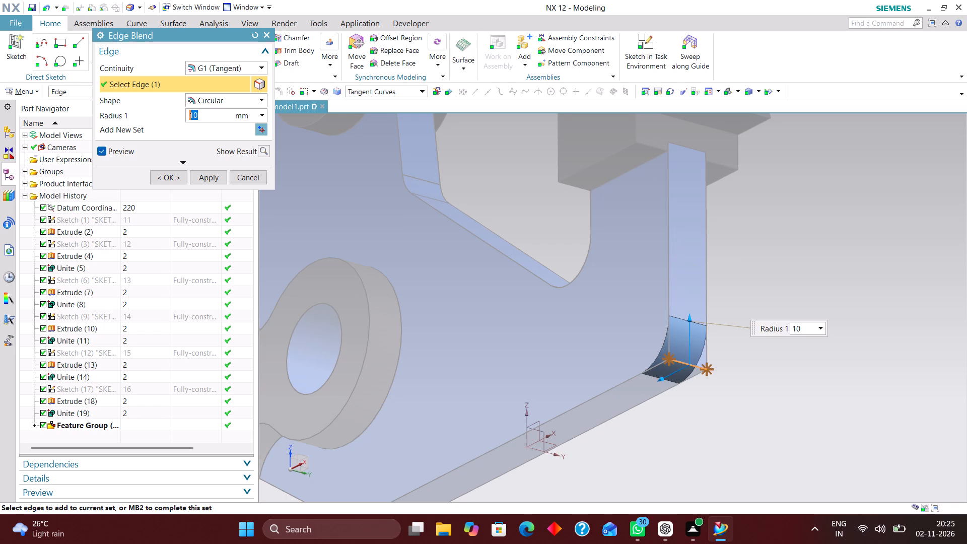
left_click(172, 174)
Examine the blended corner and the whole bracket from several viewing angles.
middle_click_drag(815, 254, 830, 295)
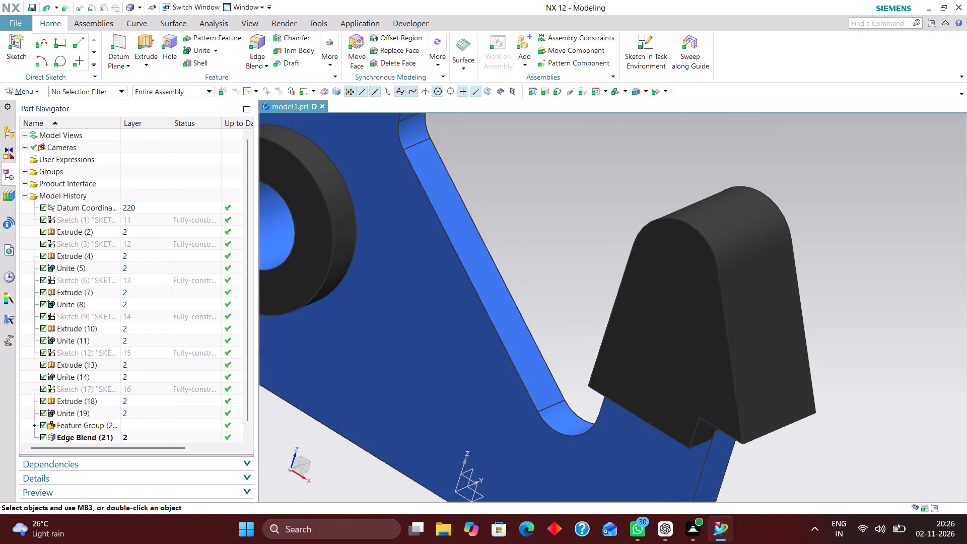
left_click(615, 93)
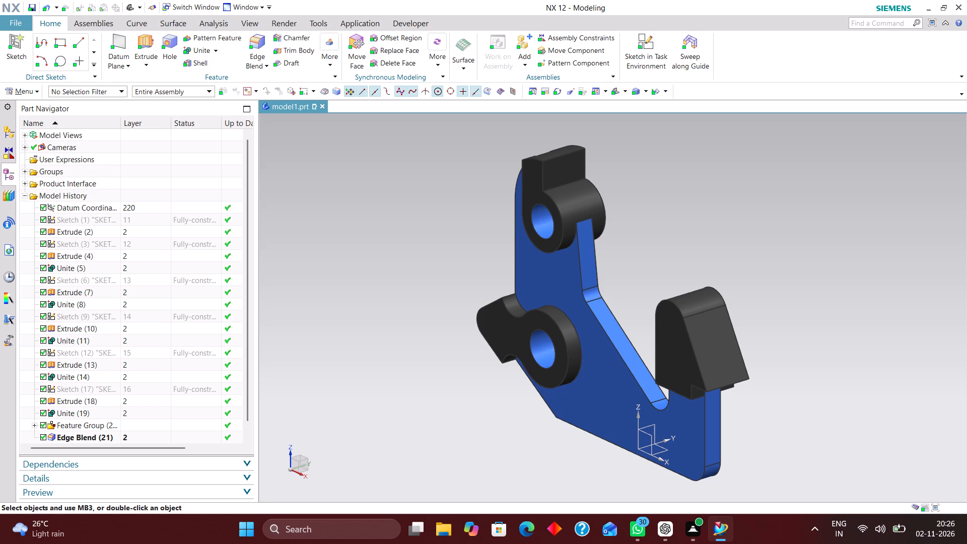
scroll(814, 314, "down", 2)
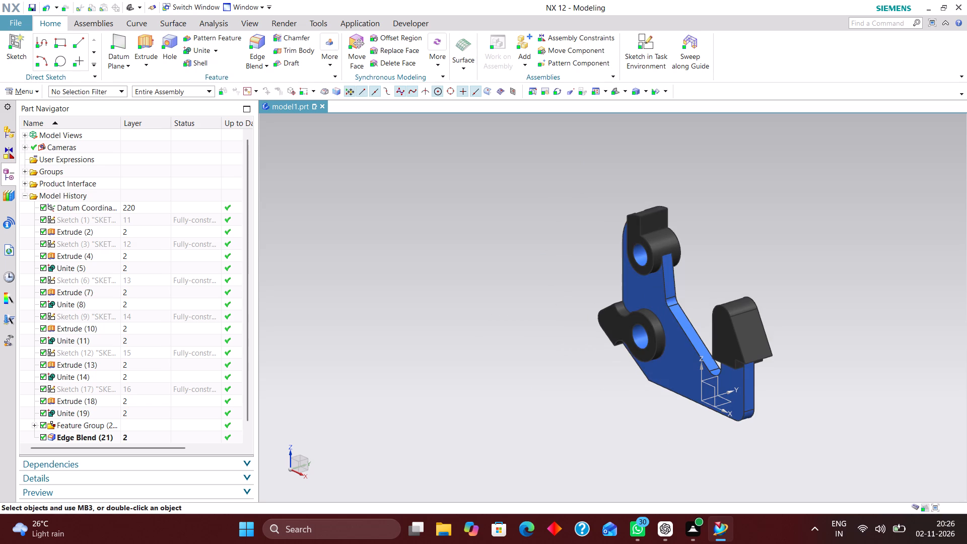
scroll(722, 278, "up", 3)
scroll(723, 275, "down", 3)
scroll(727, 278, "up", 1)
middle_click_drag(730, 286, 742, 285)
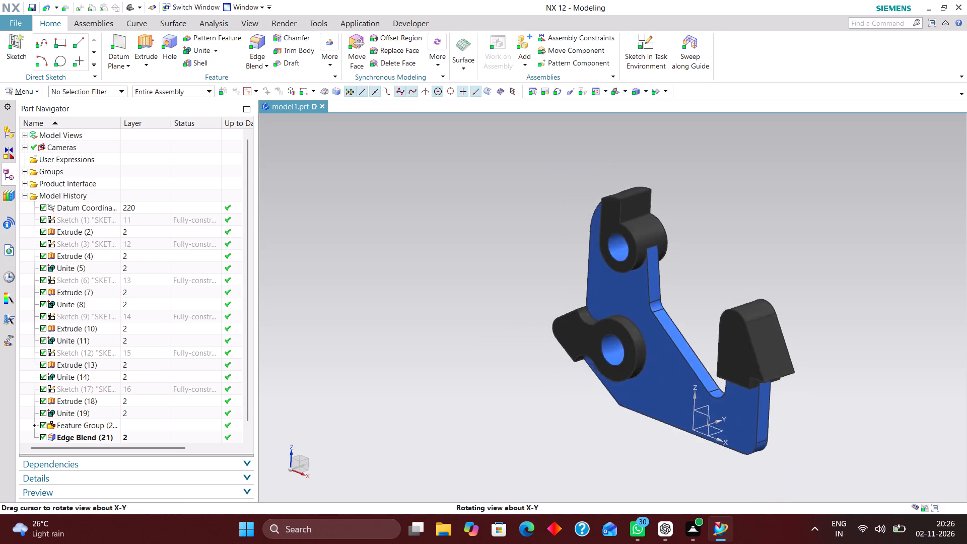
middle_click_drag(742, 285, 748, 239)
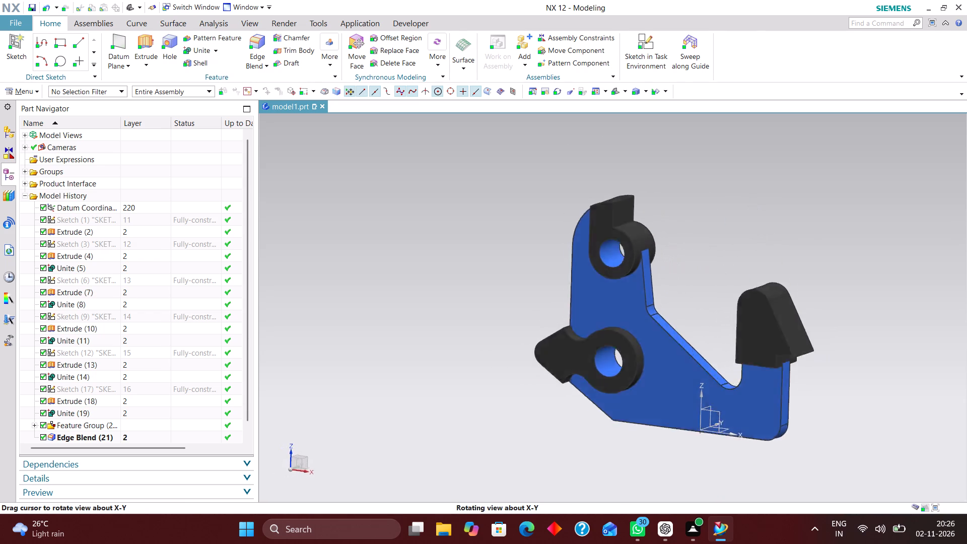
middle_click_drag(748, 239, 743, 243)
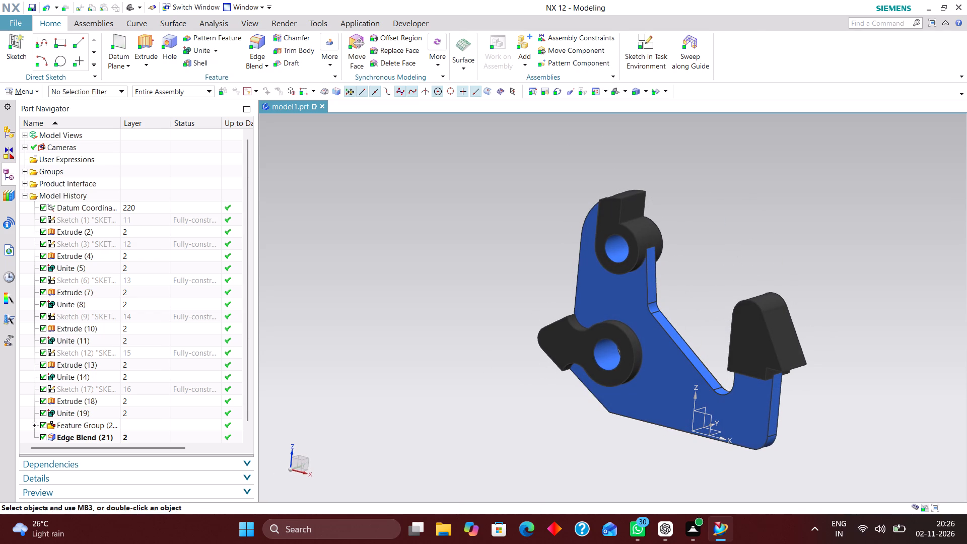
left_click(613, 89)
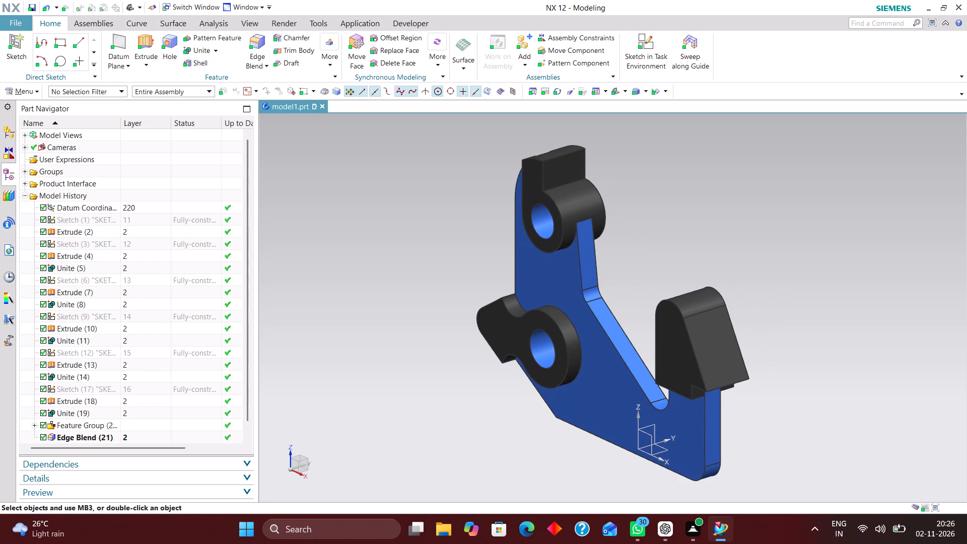
scroll(98, 311, "down", 3)
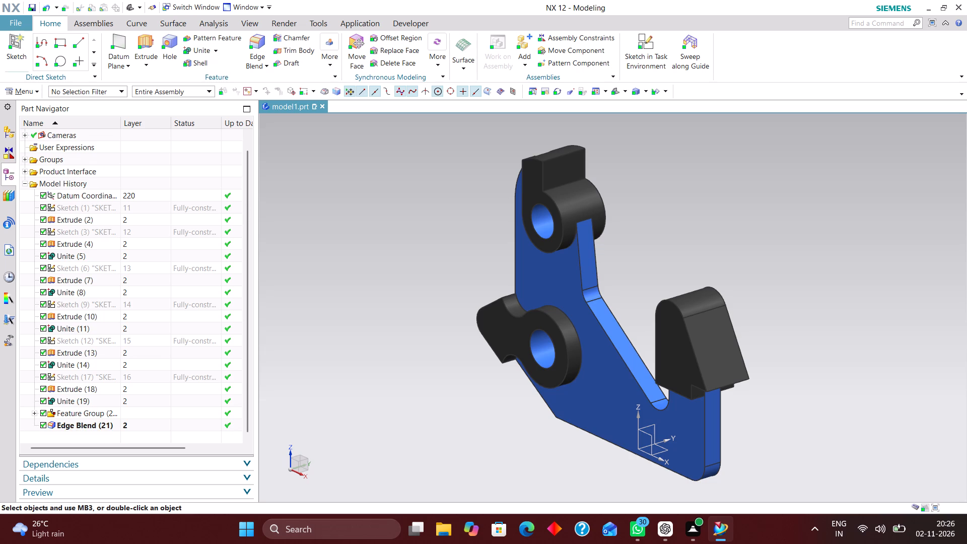
Create a new A2-size drawing file in millimetres referencing model1, leaving the title block values blank and skipping automatic view creation.
left_click(20, 18)
left_click(39, 39)
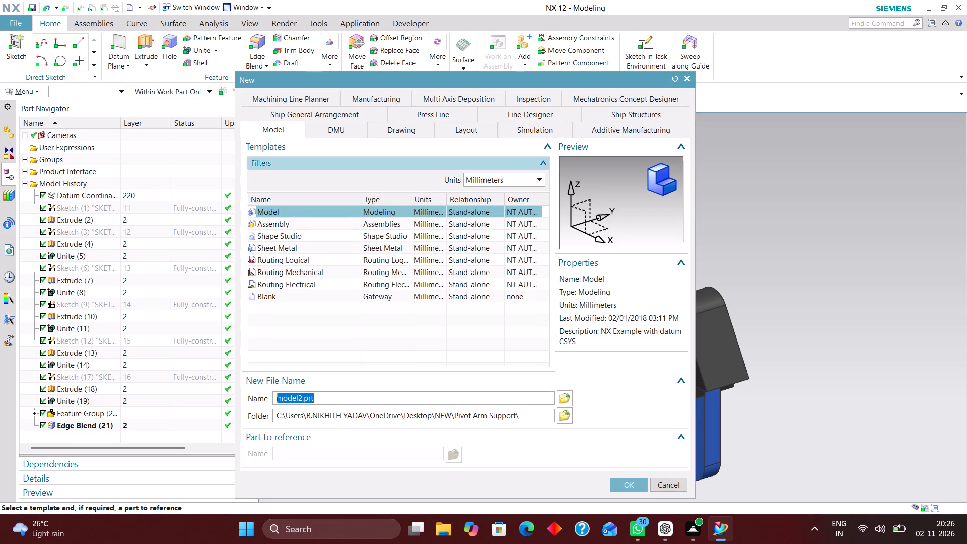
left_click(397, 128)
left_click(305, 236)
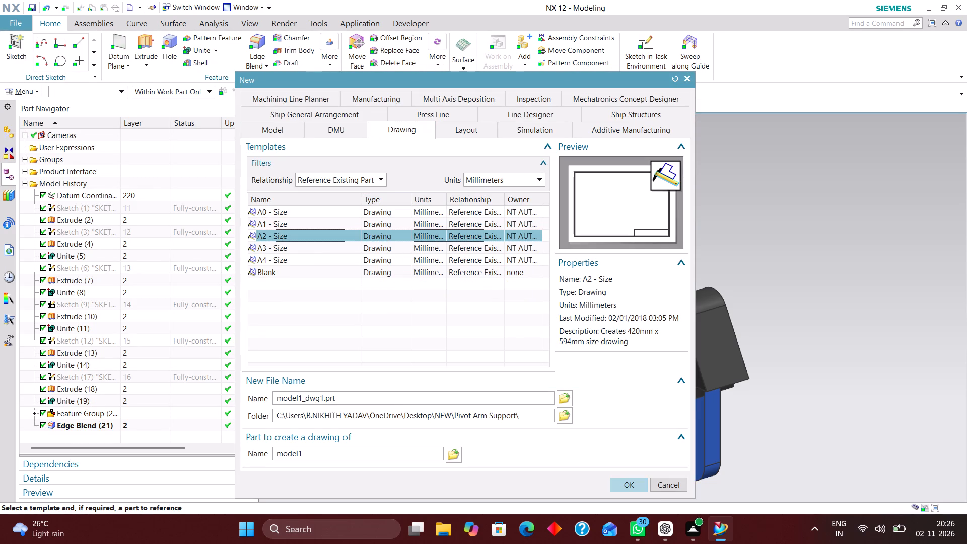
left_click(633, 487)
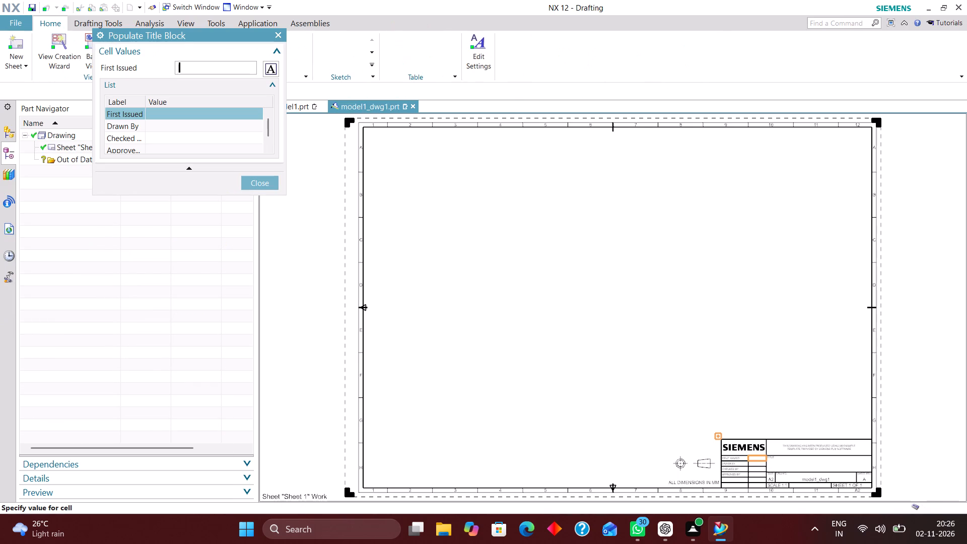
left_click(273, 181)
left_click(361, 260)
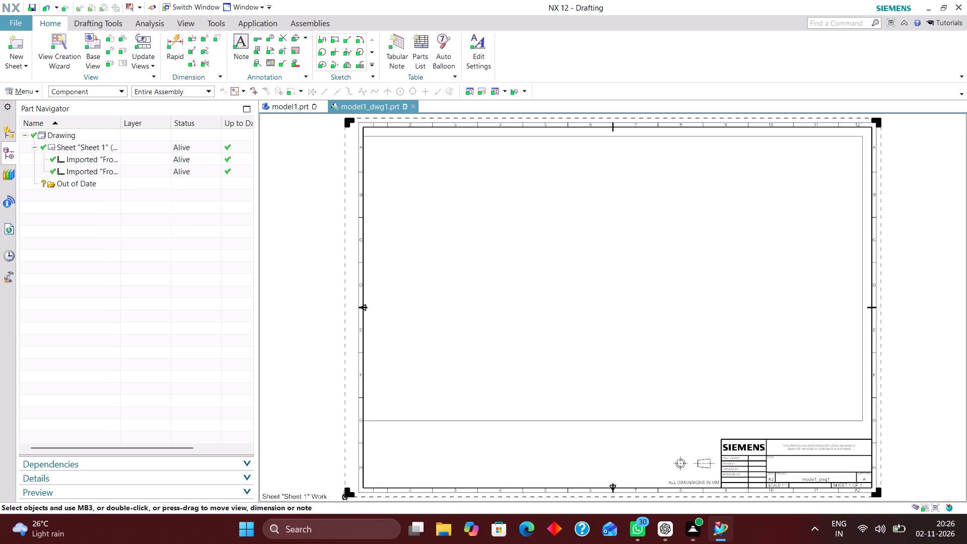
Set the drawing's work layer to 2.
key("ctrl+l")
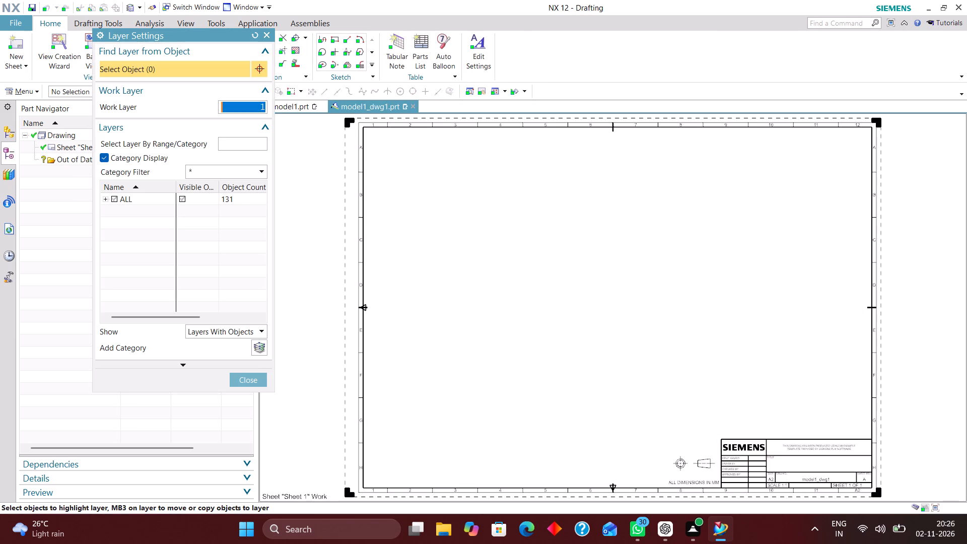
key("2")
key("Return")
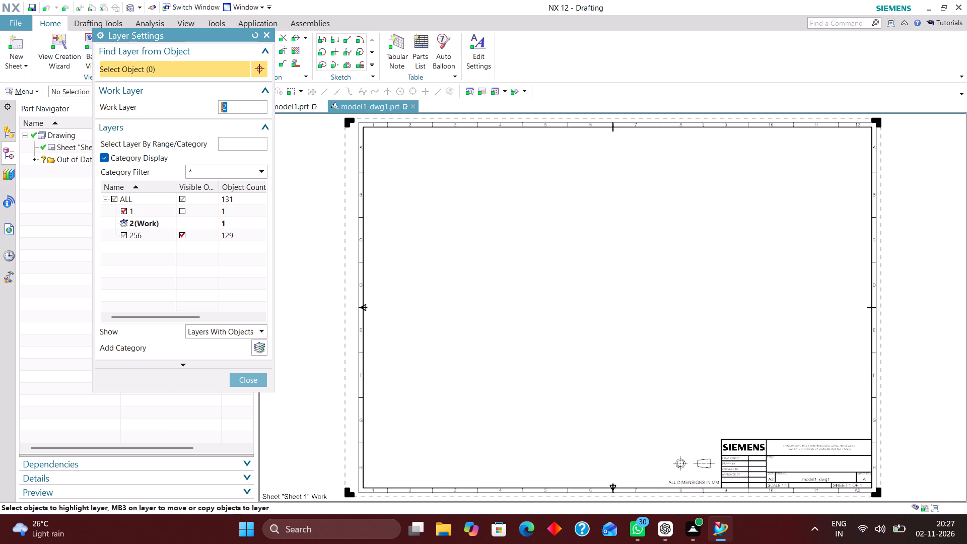
left_click(244, 381)
right_click(341, 373)
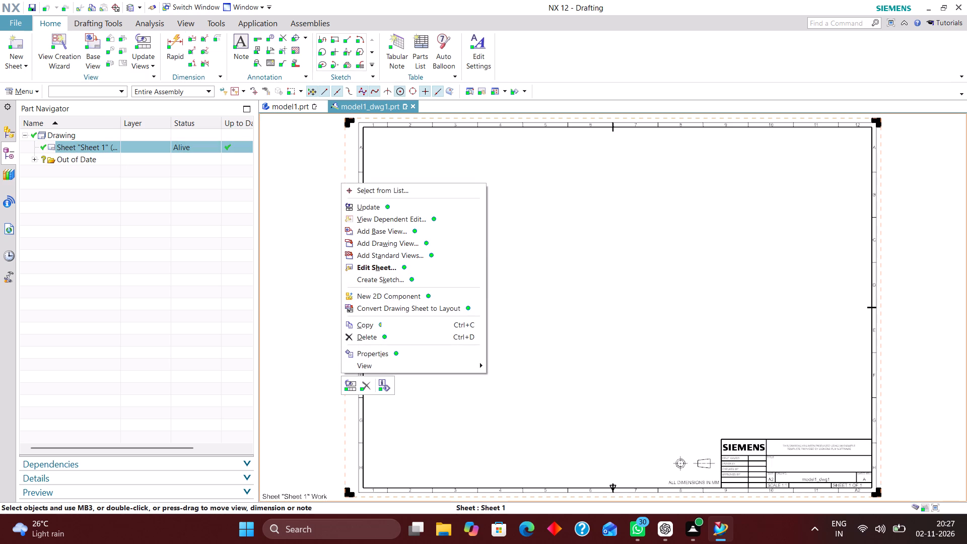
Place an Isometric base view of the bracket at 1:1 scale in the drawing sheet's upper right area, without projected views.
left_click(89, 39)
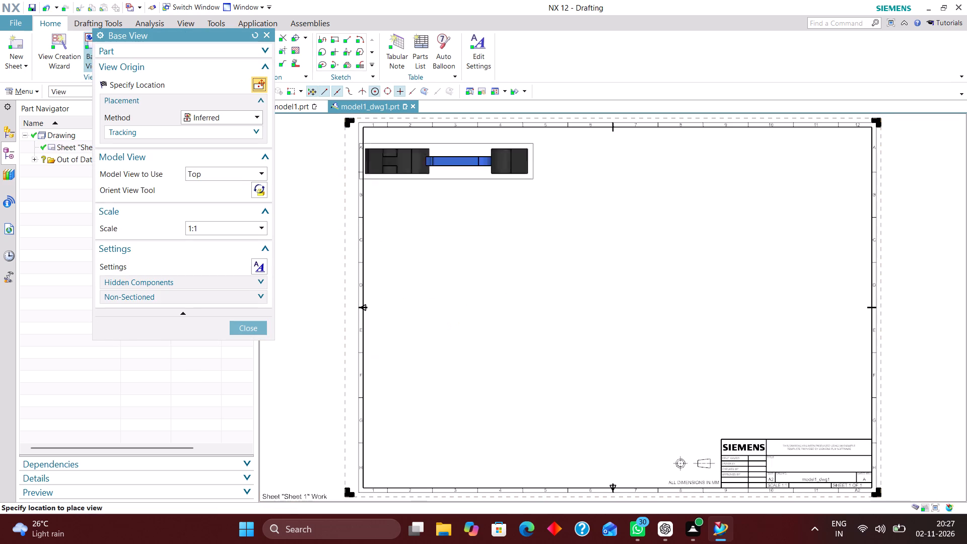
left_click(216, 173)
left_click(226, 249)
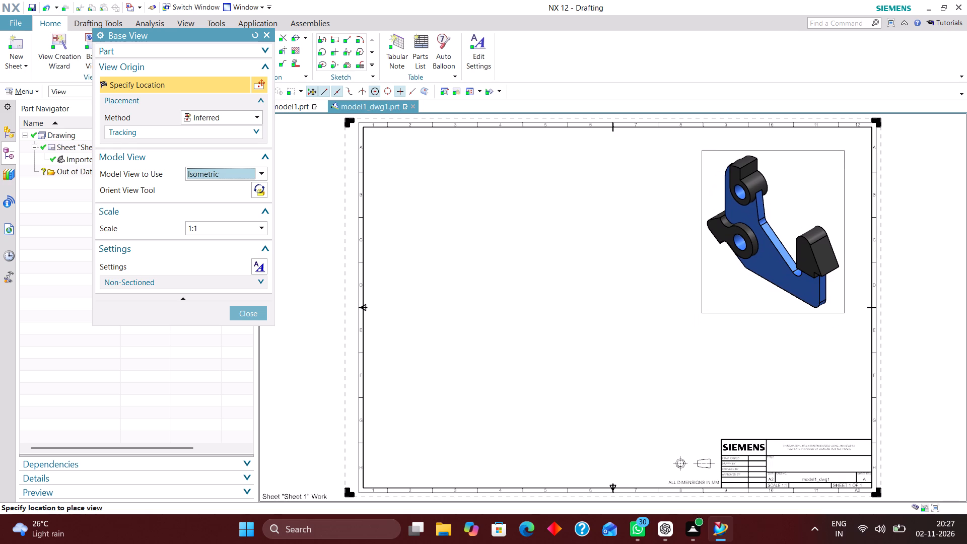
left_click(773, 230)
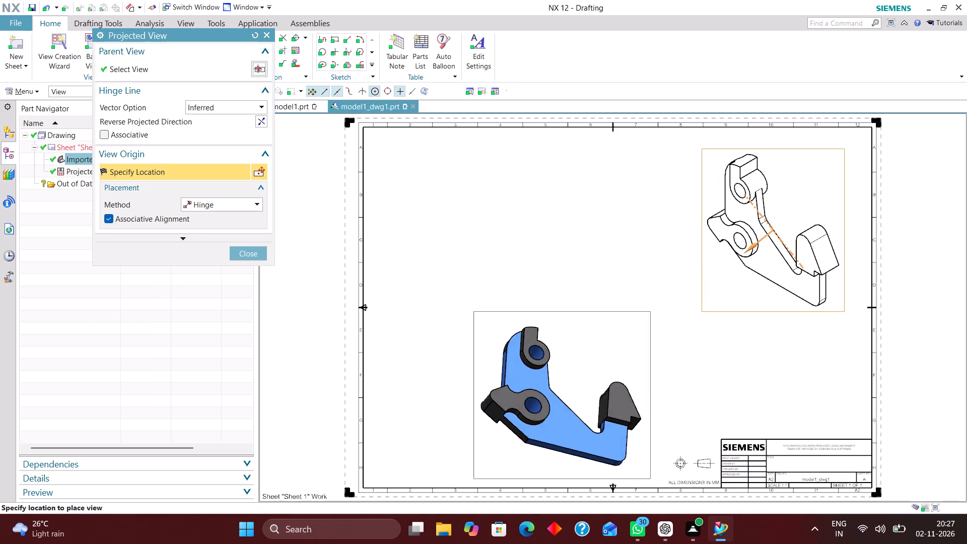
left_click(254, 252)
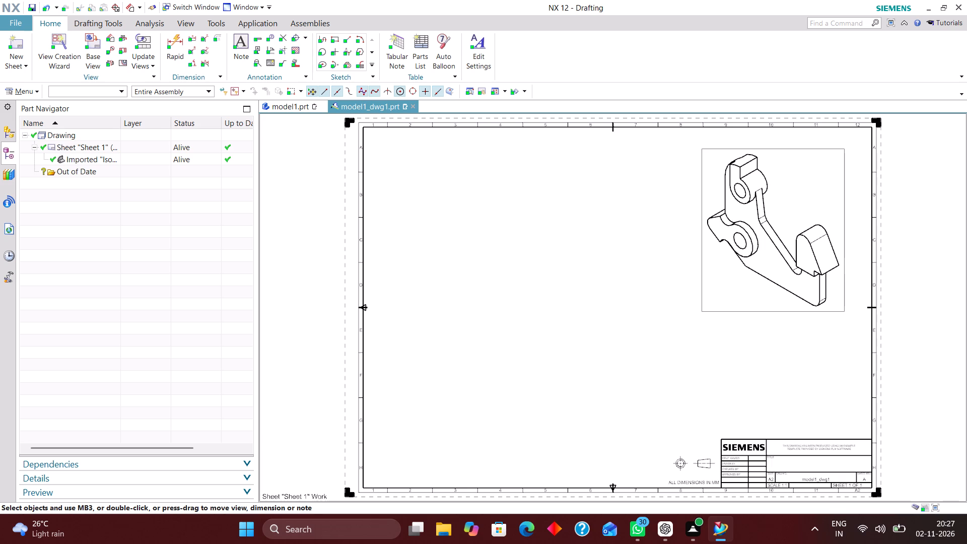
Place a Front base view of the bracket at 1:1 scale in the sheet's lower left area, without projected views.
left_click(91, 42)
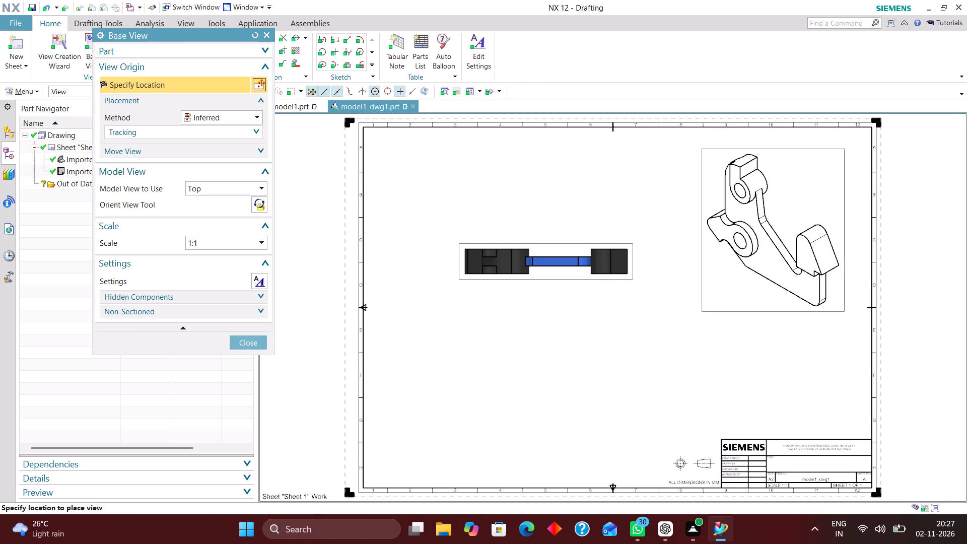
left_click(243, 188)
left_click(242, 215)
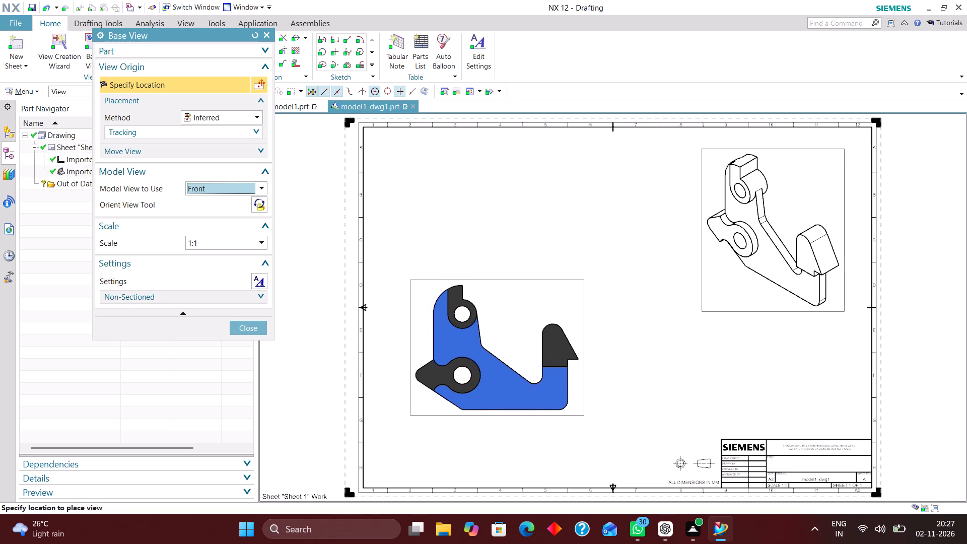
left_click(496, 350)
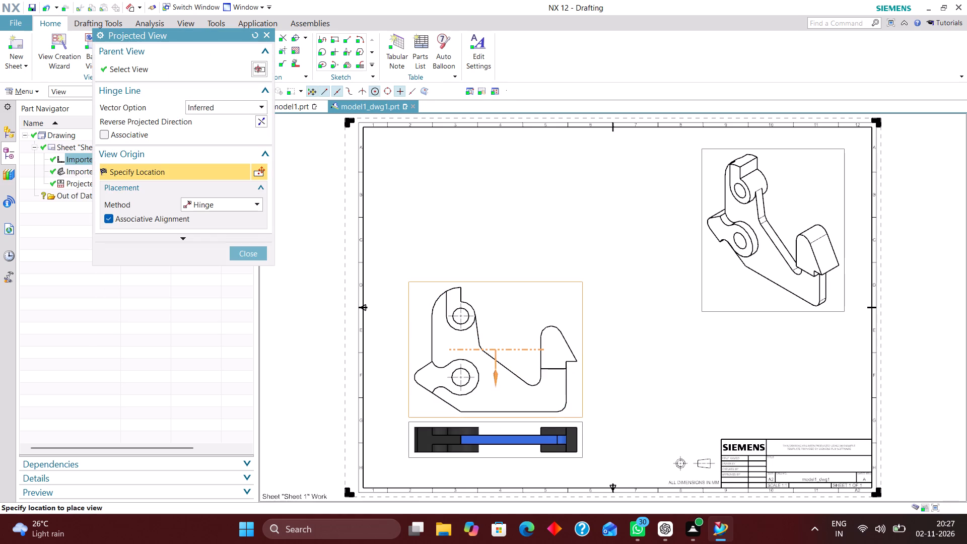
left_click(246, 253)
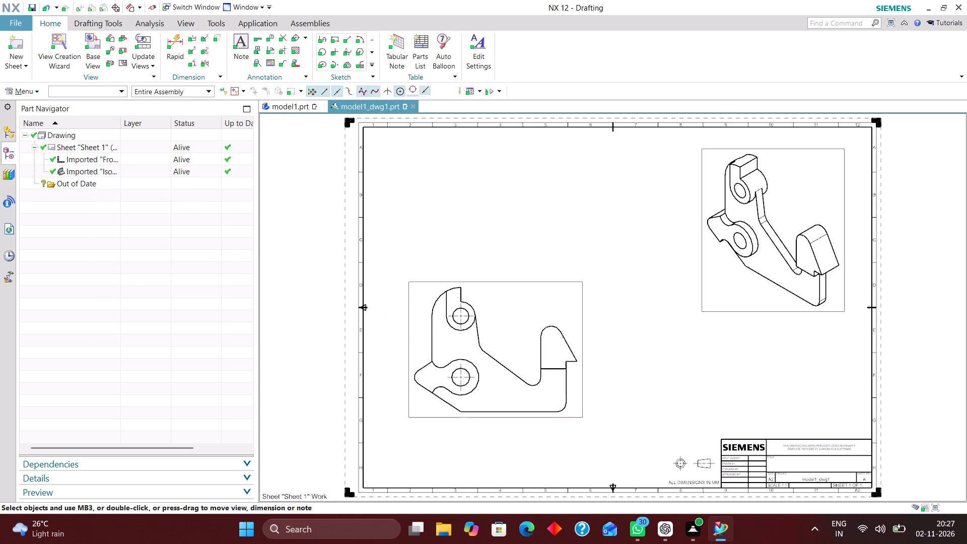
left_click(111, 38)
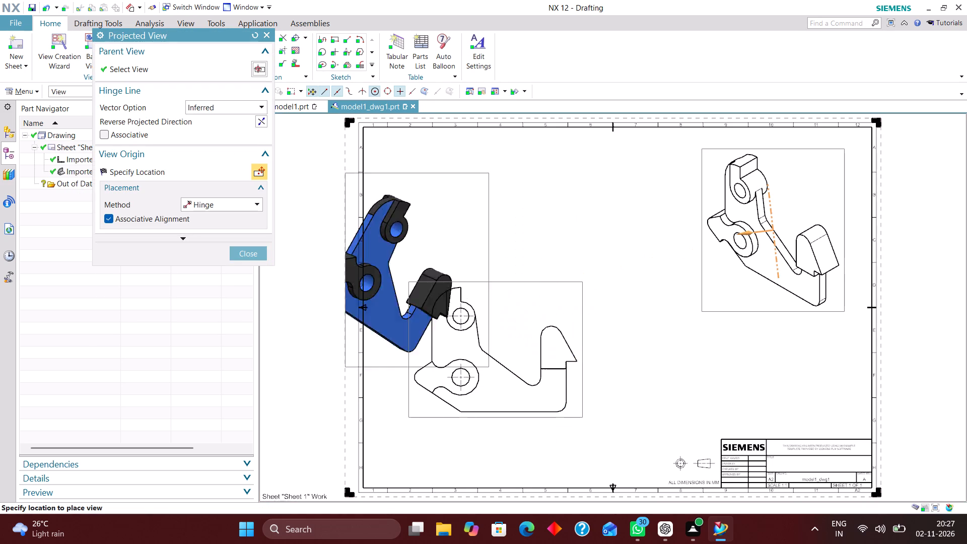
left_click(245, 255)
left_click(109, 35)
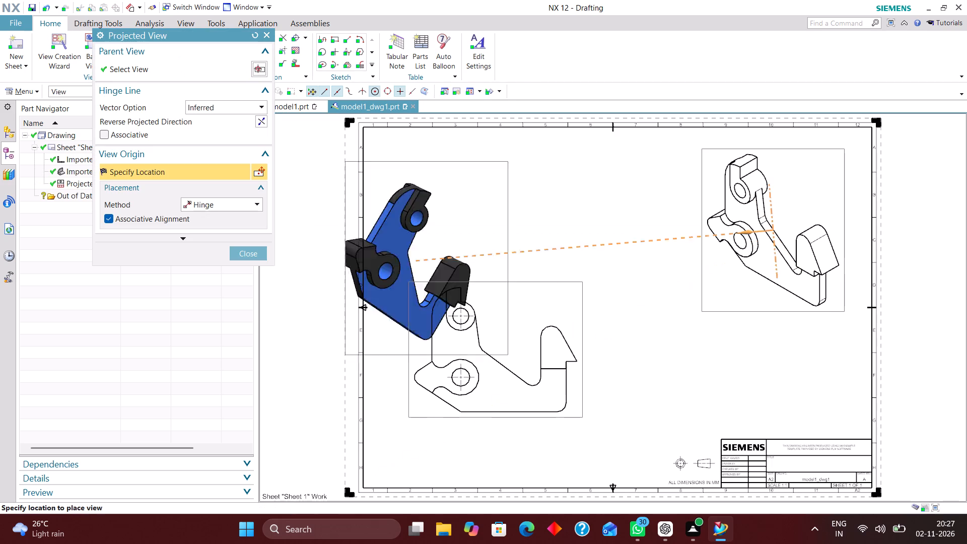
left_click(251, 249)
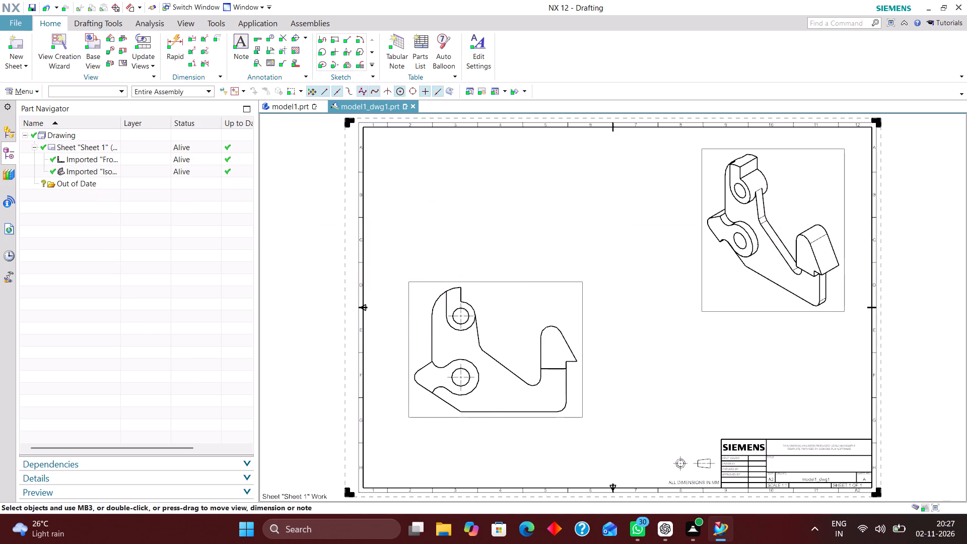
Sketch a stand-alone section line running vertically through both hole centres of the front view, extending past the bracket outline at each end.
left_click(121, 38)
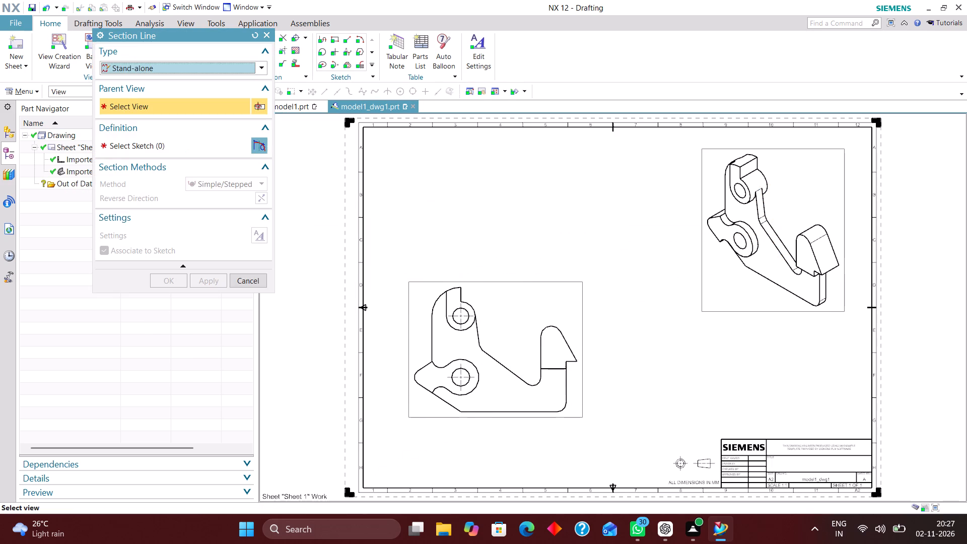
left_click(454, 280)
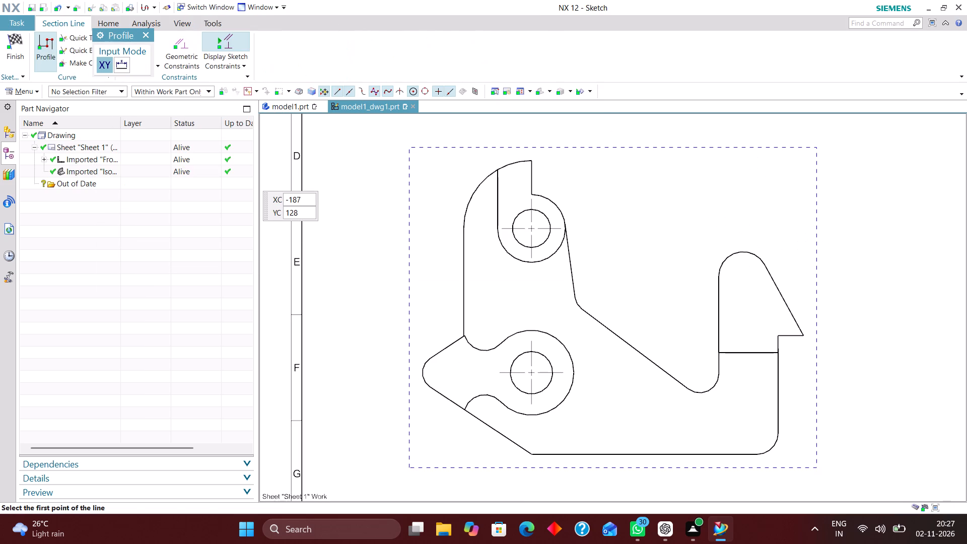
left_click_drag(127, 33, 115, 75)
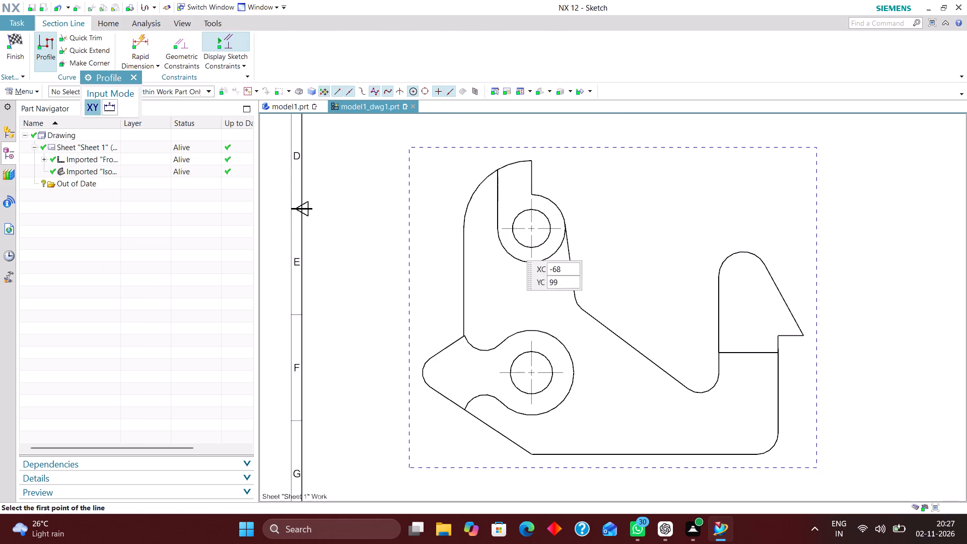
scroll(537, 210, "down", 2)
scroll(539, 142, "up", 1)
left_click(533, 140)
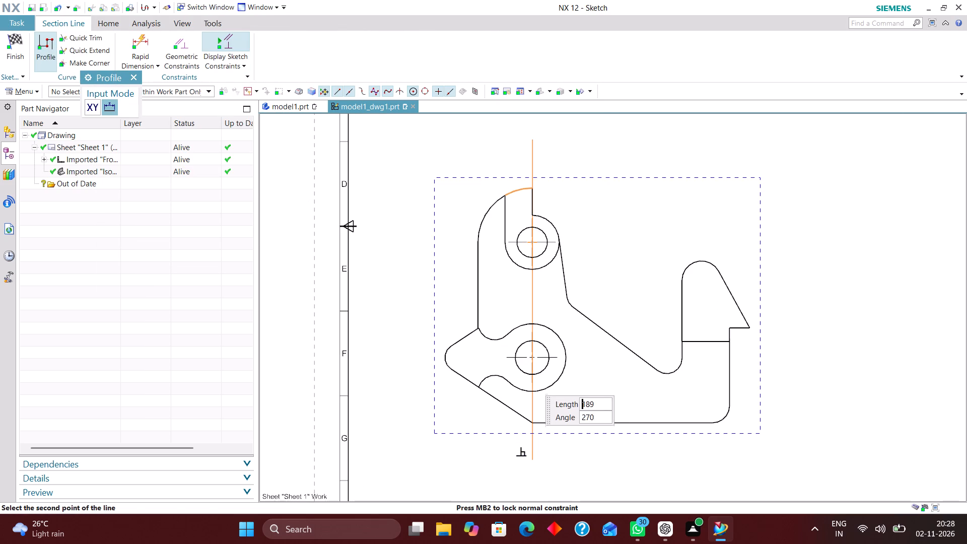
left_click(527, 466)
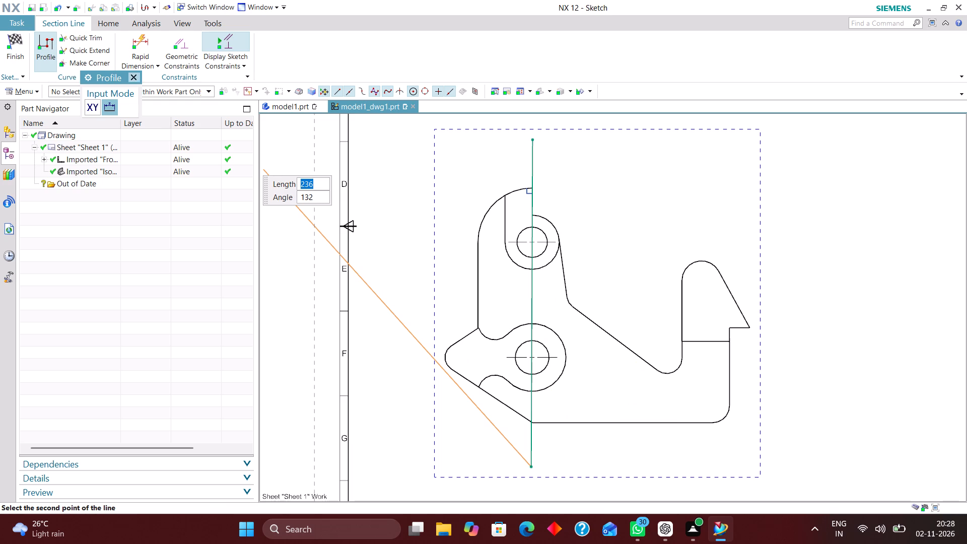
left_click(131, 76)
Align the section line's lower endpoint so the line is vertical through both holes, and finish it as a Simple/Stepped line associated to the sketch.
scroll(542, 255, "up", 8)
scroll(533, 228, "down", 3)
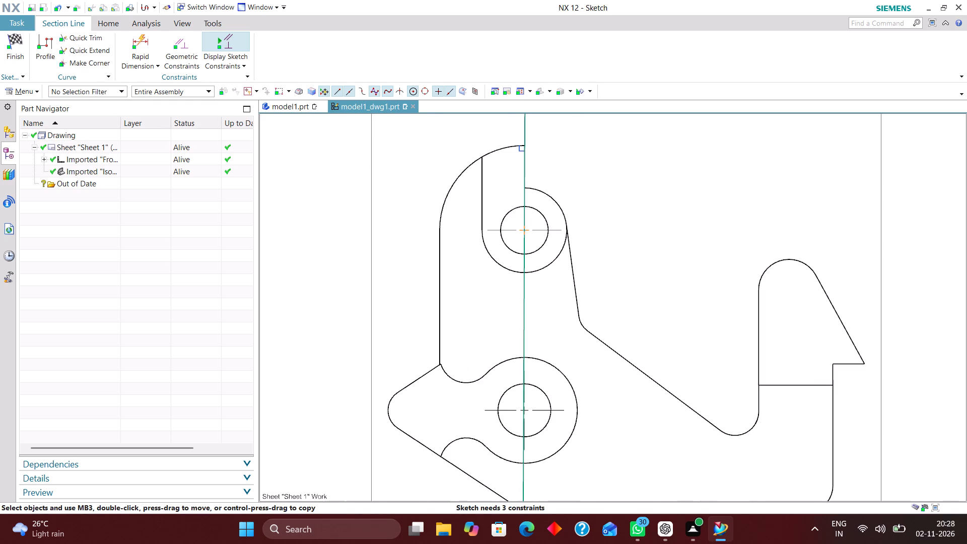
scroll(532, 235, "down", 5)
scroll(534, 411, "up", 3)
scroll(527, 335, "up", 5)
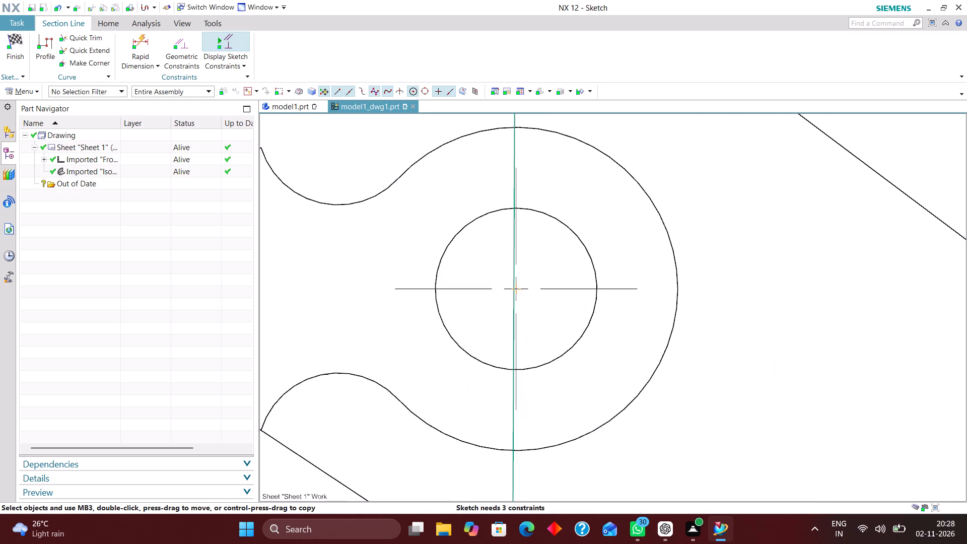
scroll(496, 313, "down", 8)
scroll(506, 410, "up", 1)
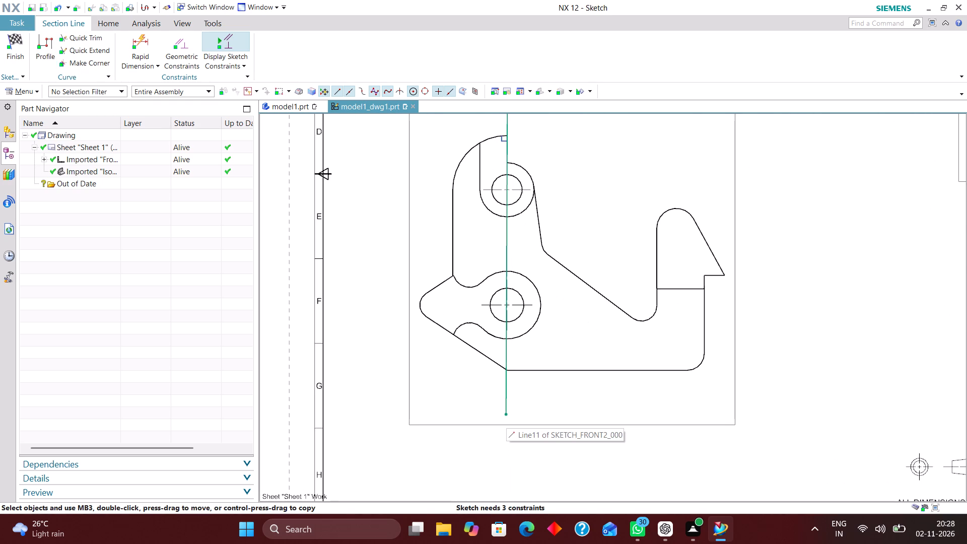
left_click_drag(506, 416, 511, 411)
scroll(510, 400, "down", 1)
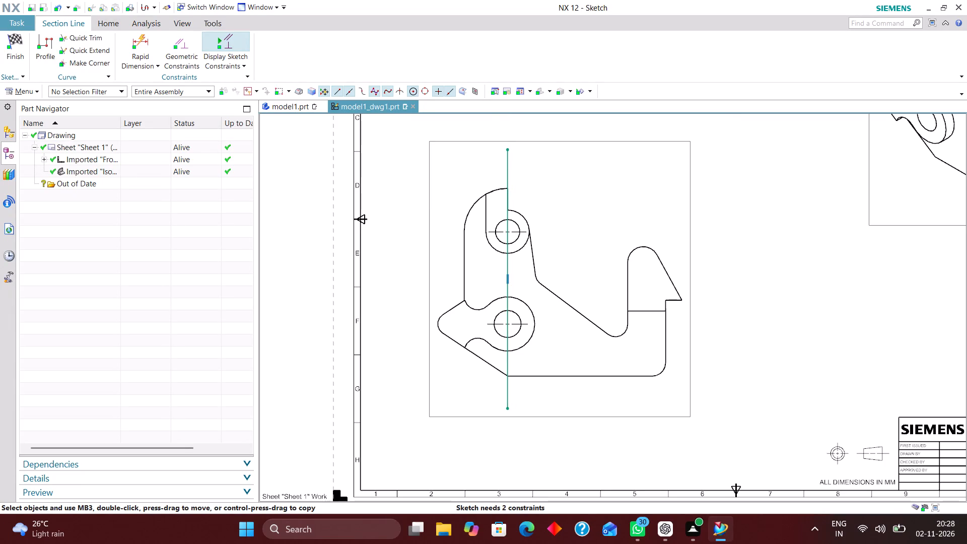
left_click(18, 37)
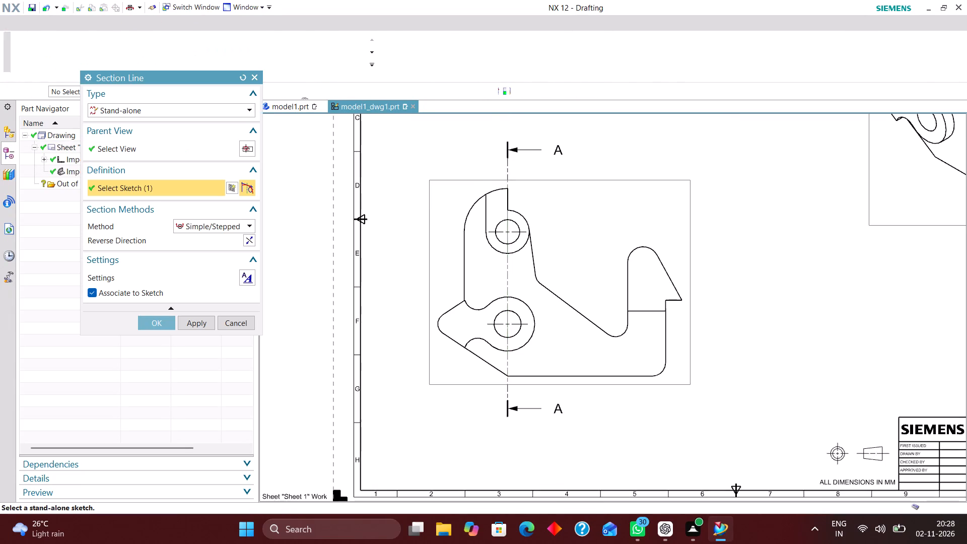
scroll(380, 277, "down", 2)
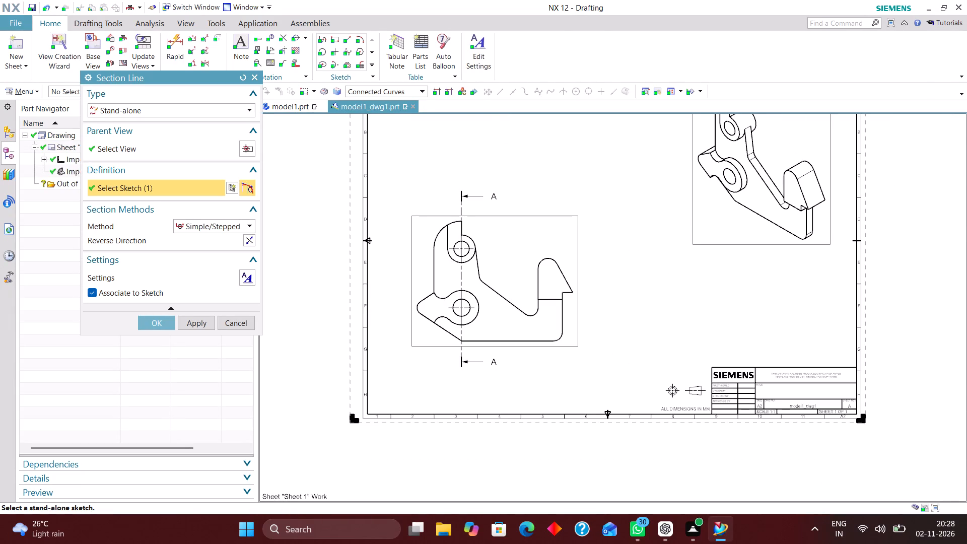
left_click(155, 324)
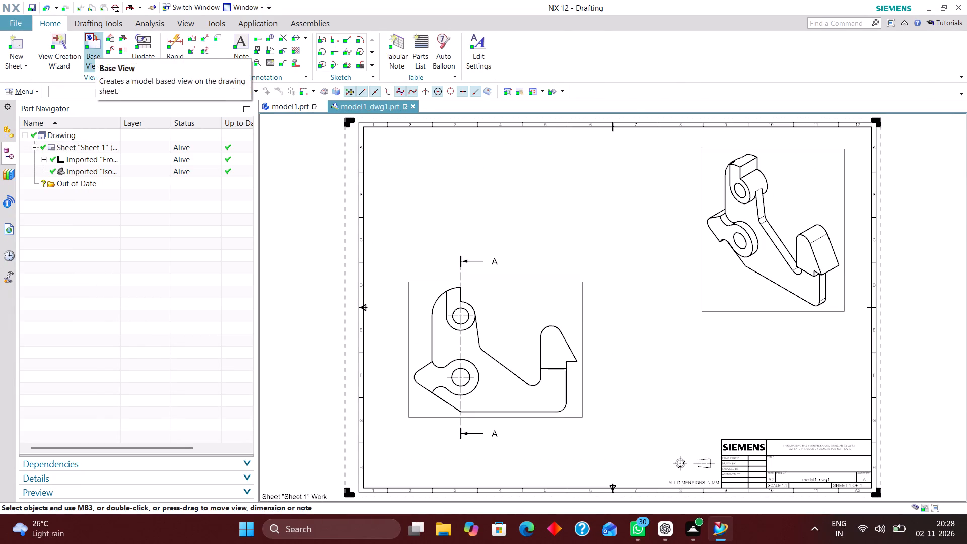
Place a section view from the existing section line A-A to the right of the front view.
left_click(124, 51)
left_click(459, 266)
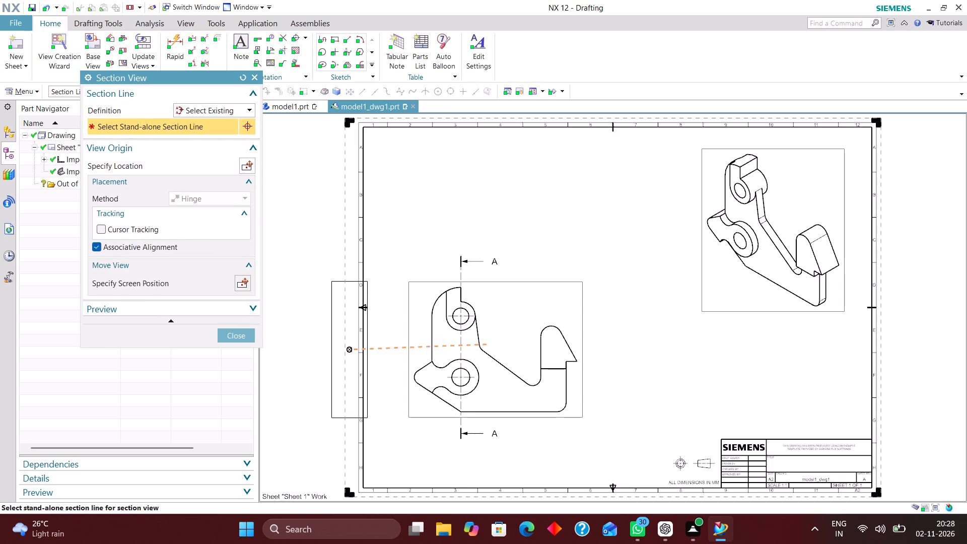
left_click(656, 320)
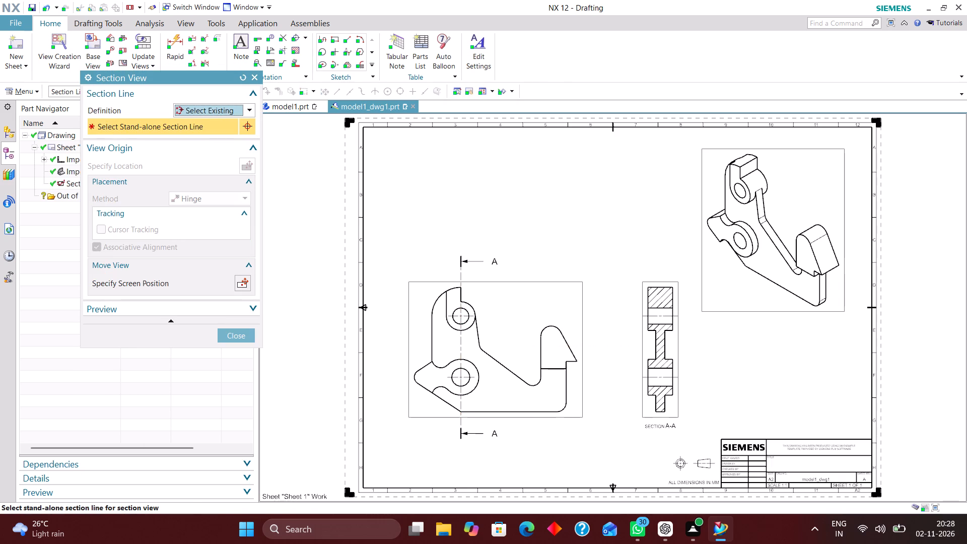
left_click(243, 337)
Move the front view slightly lower on the sheet to free space above it.
left_click_drag(547, 423, 547, 423)
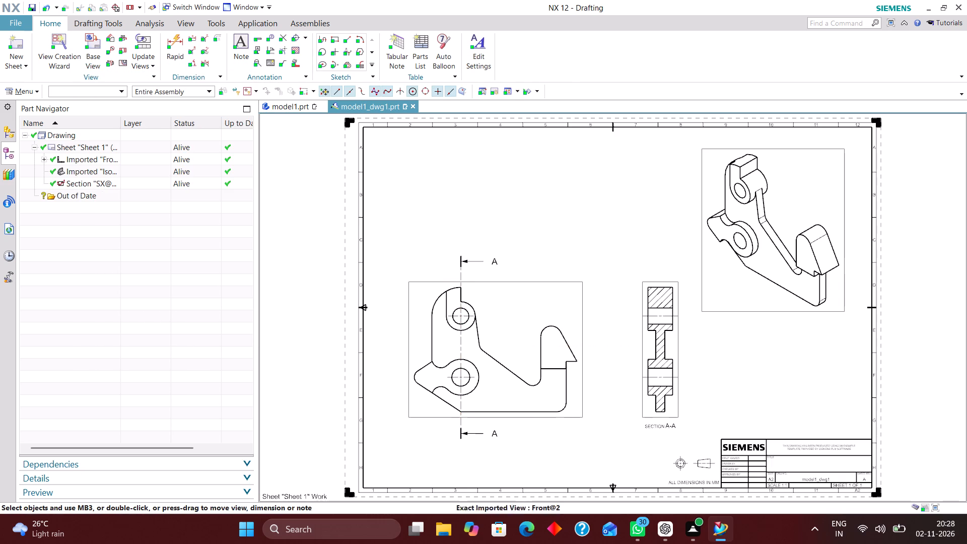
left_click_drag(547, 423, 548, 438)
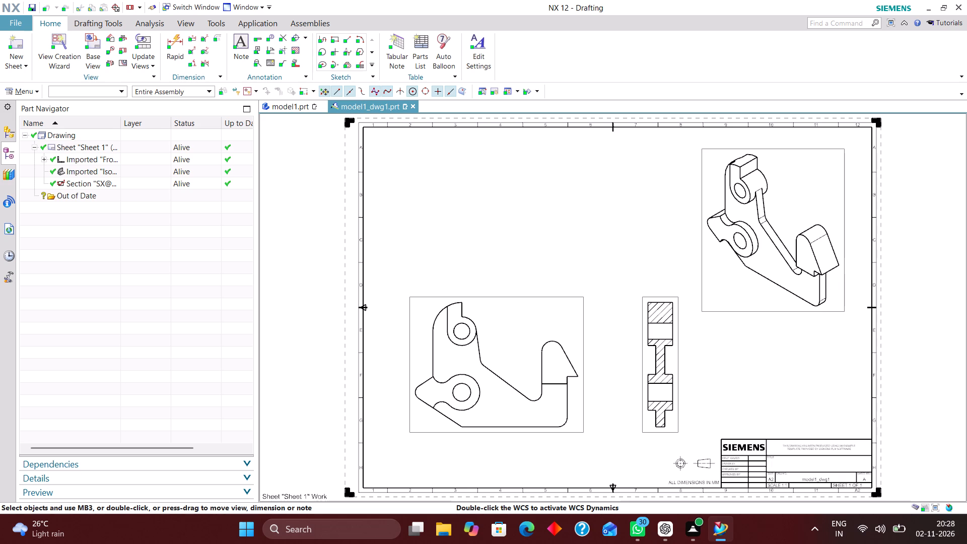
Place a Top base view of the bracket at 1:1 scale directly above and aligned with the front view, without projected views.
left_click(85, 40)
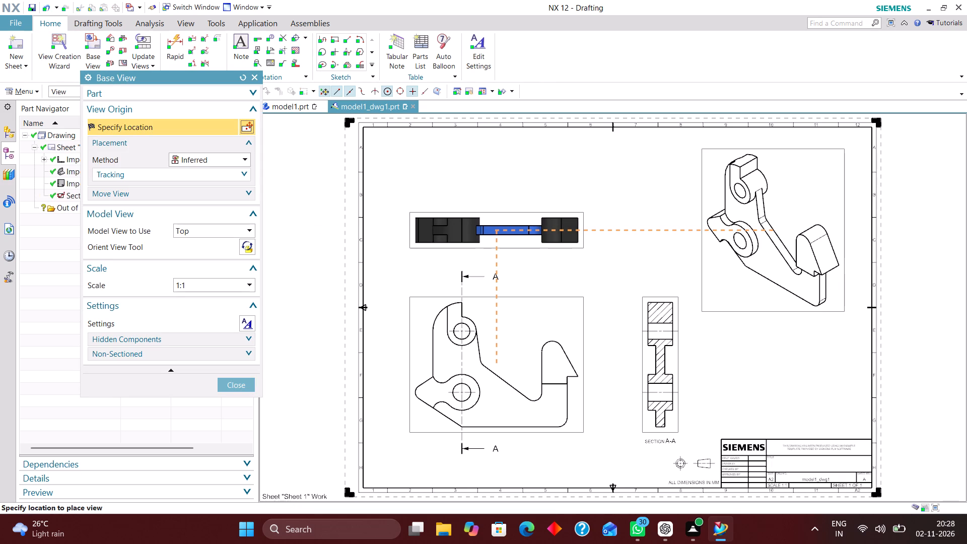
left_click(495, 213)
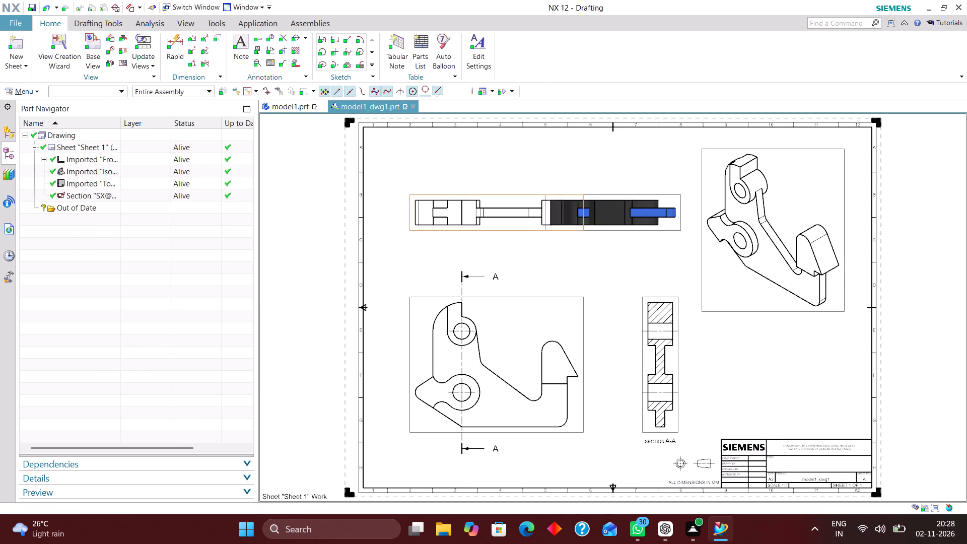
left_click(232, 295)
right_click_drag(636, 197, 623, 250)
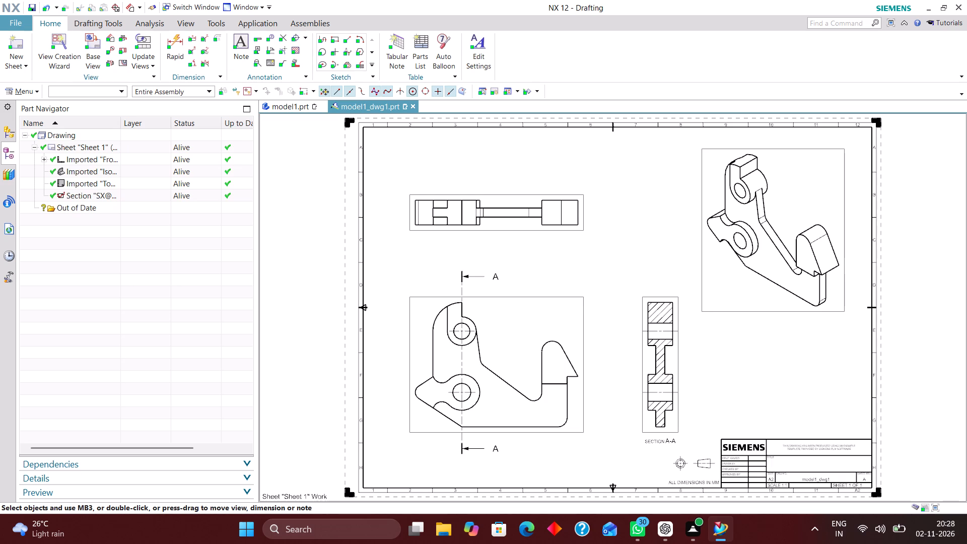
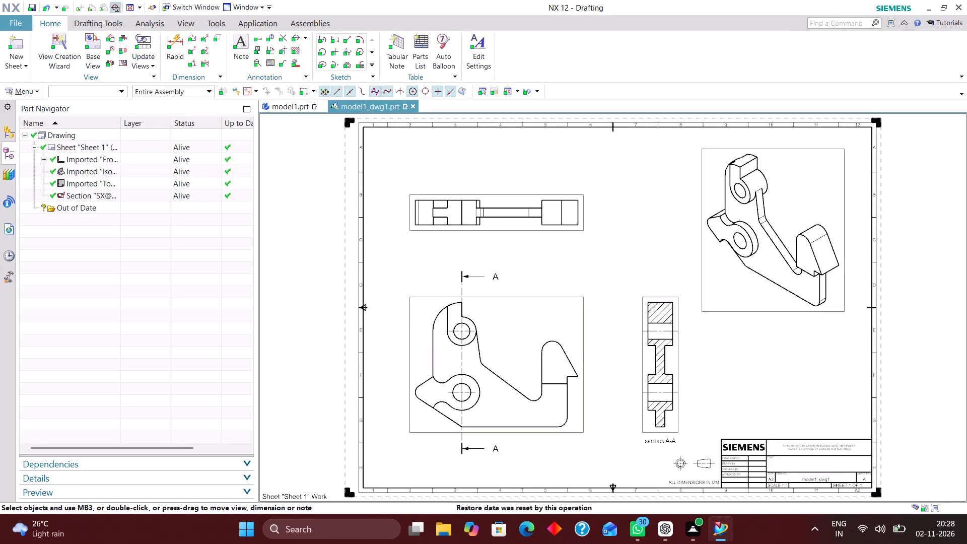
In the drafting preferences, set the Leader and Dimension Side 1 arrowhead type to Open Arrow.
left_click(27, 90)
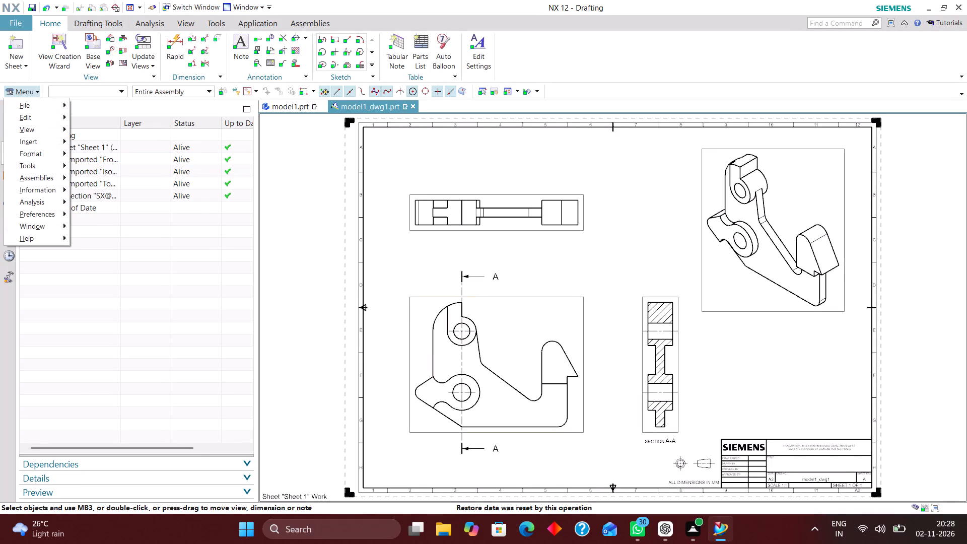
left_click(51, 215)
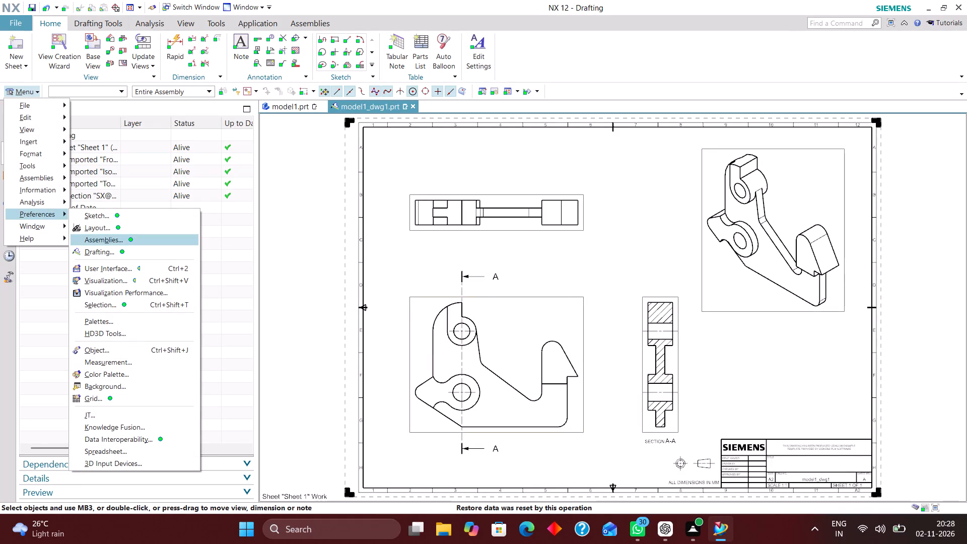
left_click(105, 247)
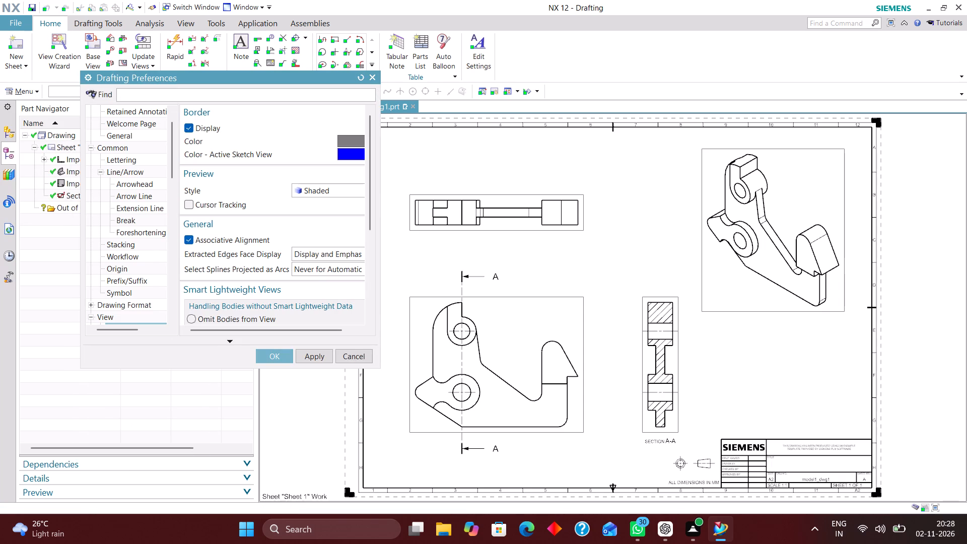
left_click(143, 184)
left_click(317, 213)
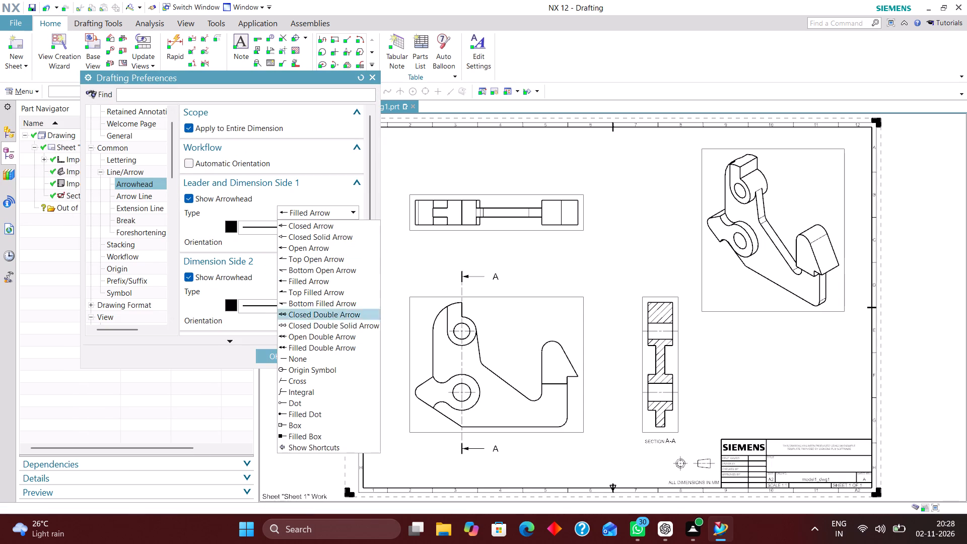
left_click(322, 248)
Set the extension line gap for Flag Leader or Side 1 to 2.
left_click(128, 211)
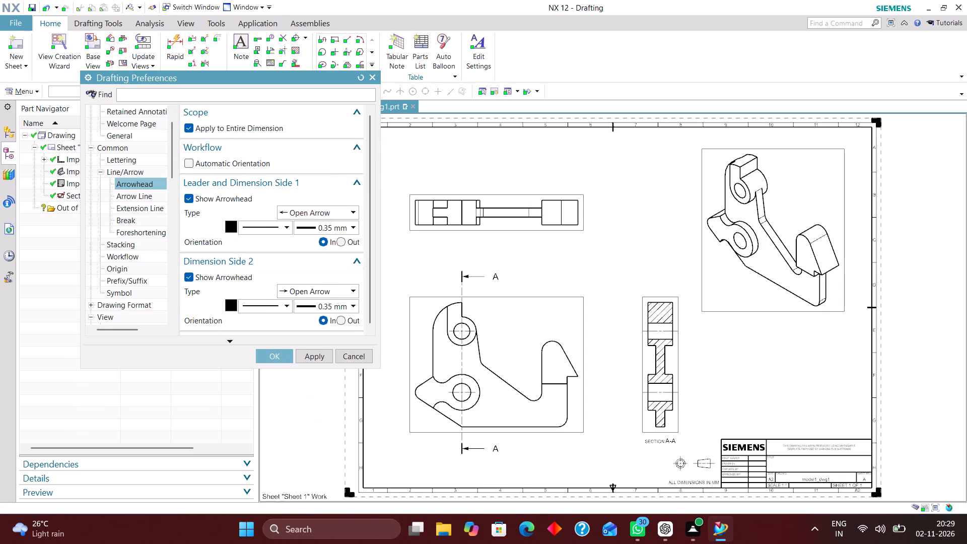
left_click_drag(317, 191, 473, 192)
key("2")
key("Return")
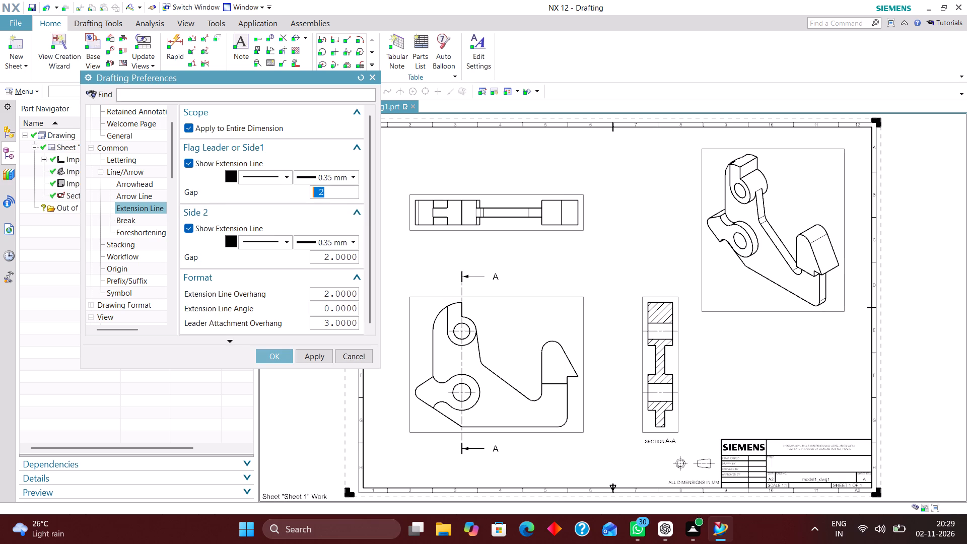
Set the decimal delimiter of the dimension text units to Period and apply the drafting preferences.
scroll(119, 249, "down", 12)
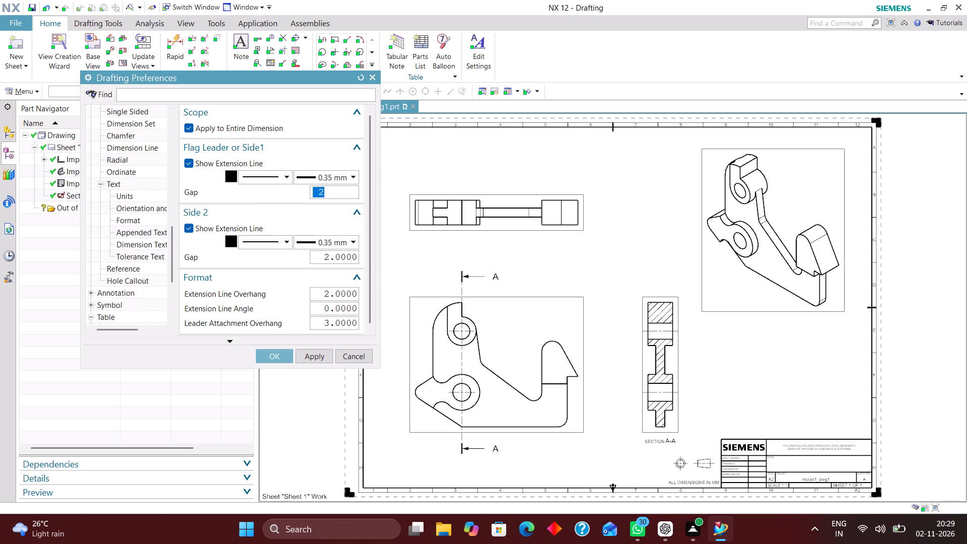
scroll(130, 261, "down", 5)
scroll(129, 293, "up", 1)
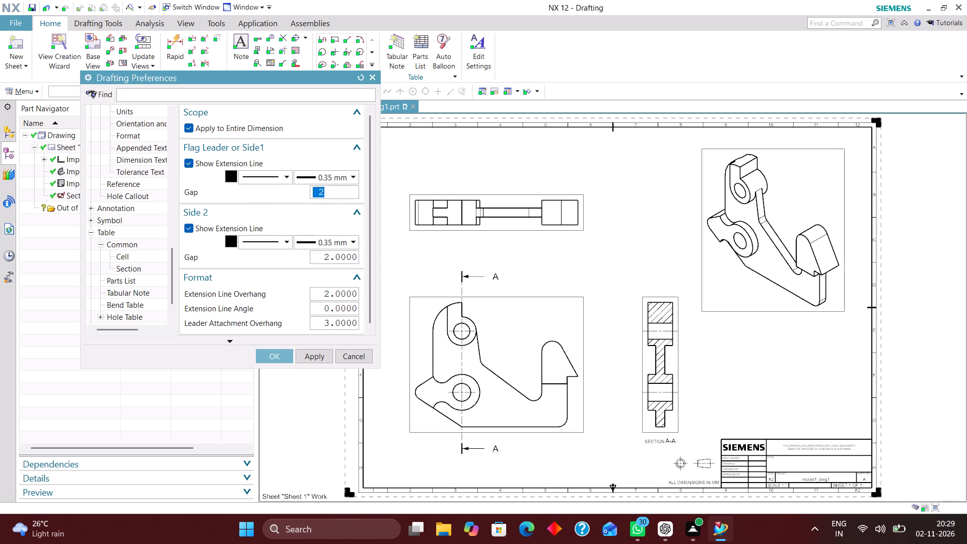
scroll(136, 266, "down", 2)
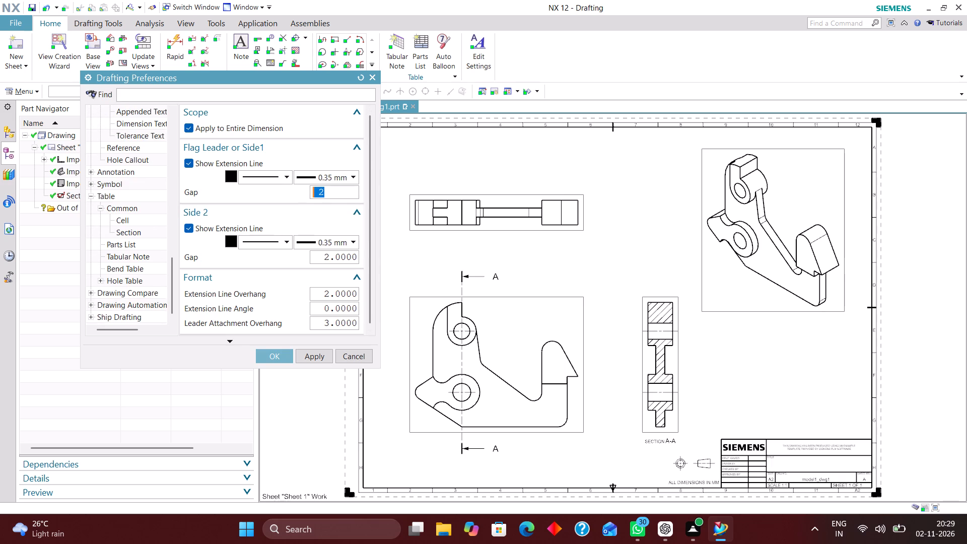
scroll(136, 269, "down", 1)
scroll(140, 253, "up", 1)
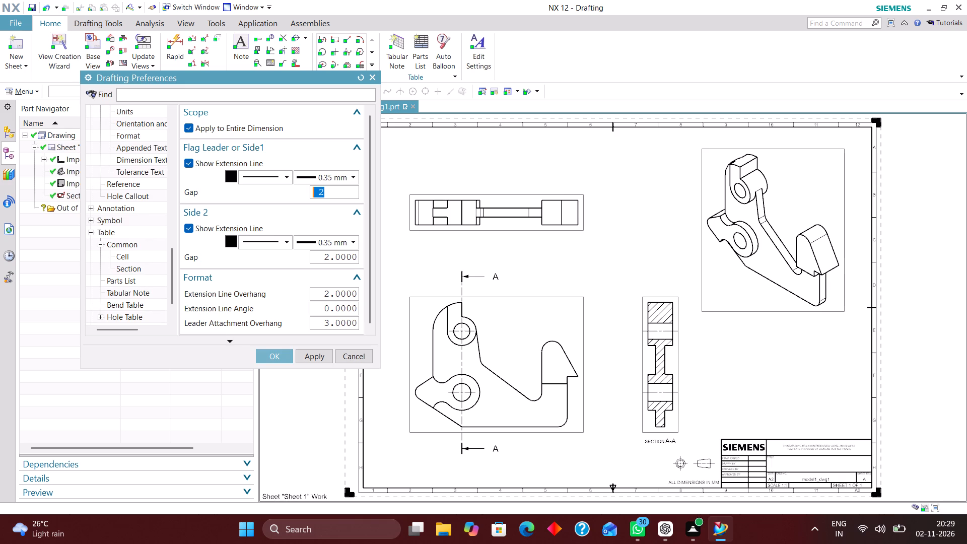
scroll(133, 252, "up", 2)
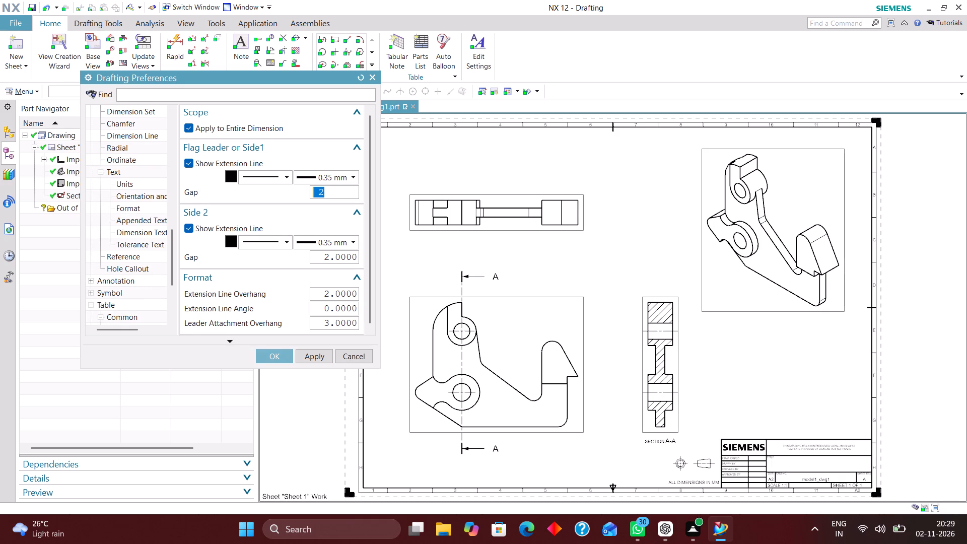
left_click(126, 183)
left_click(319, 174)
left_click(315, 185)
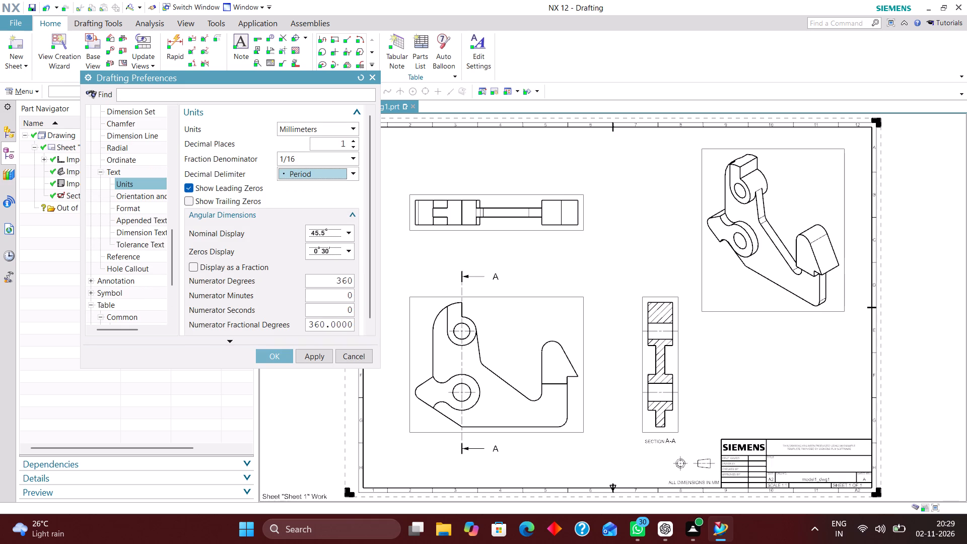
left_click(279, 356)
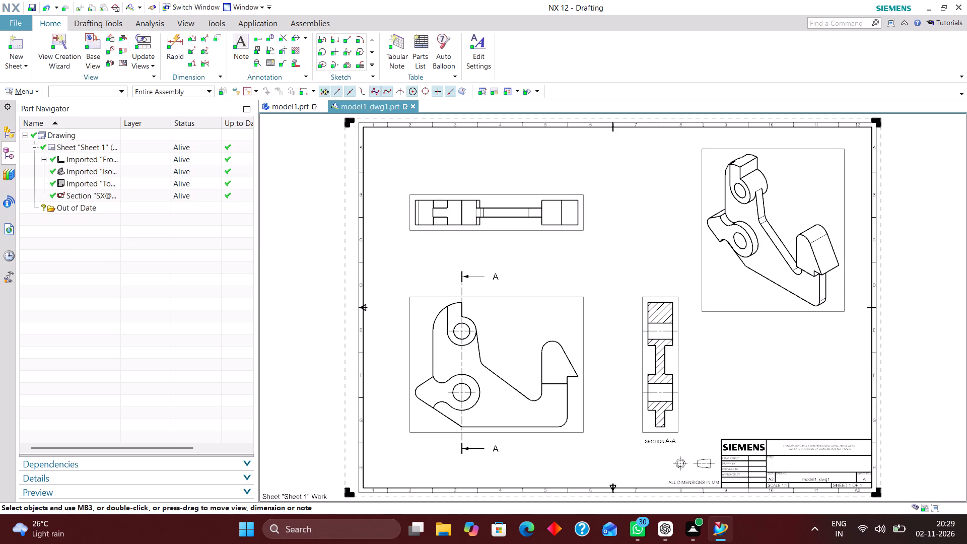
With Rapid Dimension set to Inferred, dimension the lower boss's outer height and its bore beside section A-A, bore dimension innermost.
left_click(180, 37)
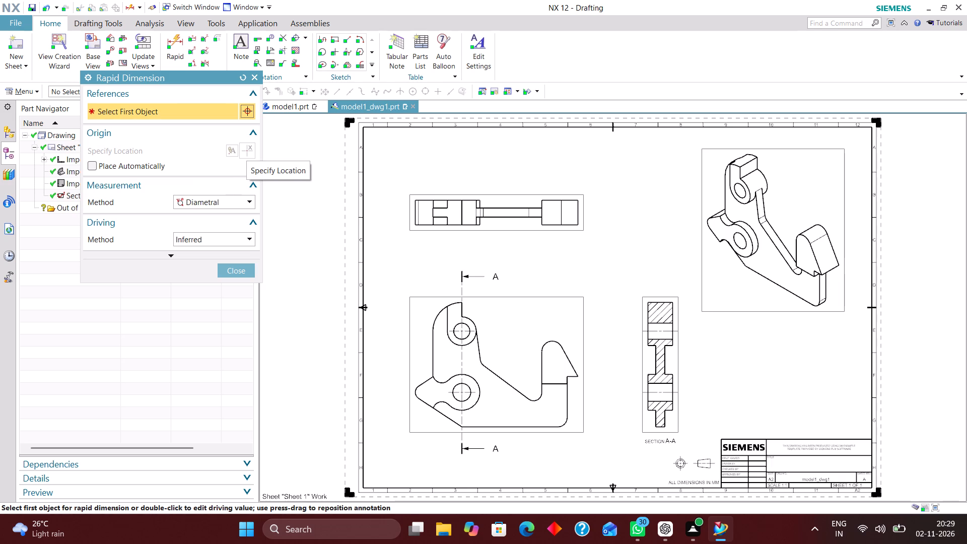
left_click(221, 203)
left_click(218, 216)
scroll(404, 280, "down", 2)
scroll(594, 316, "up", 2)
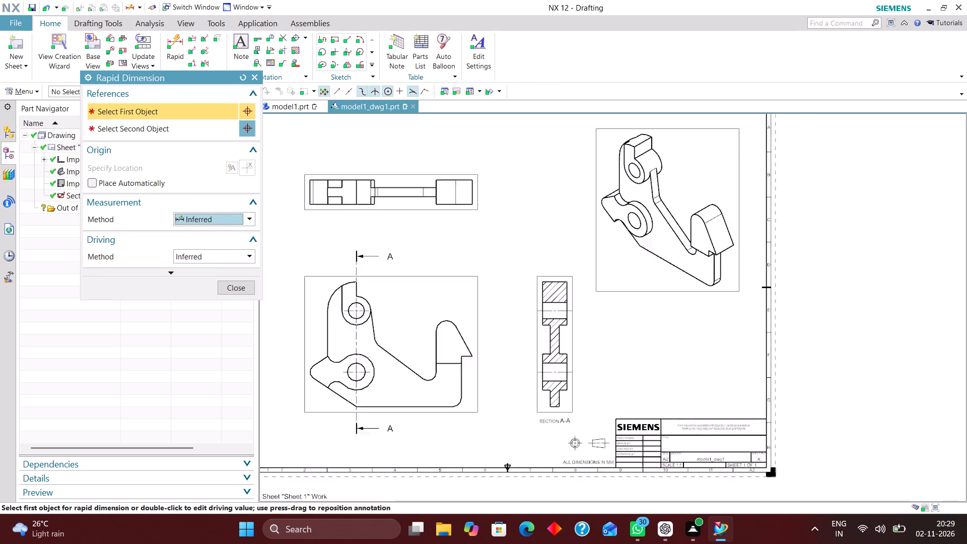
scroll(588, 316, "up", 3)
scroll(543, 241, "down", 2)
scroll(547, 380, "up", 5)
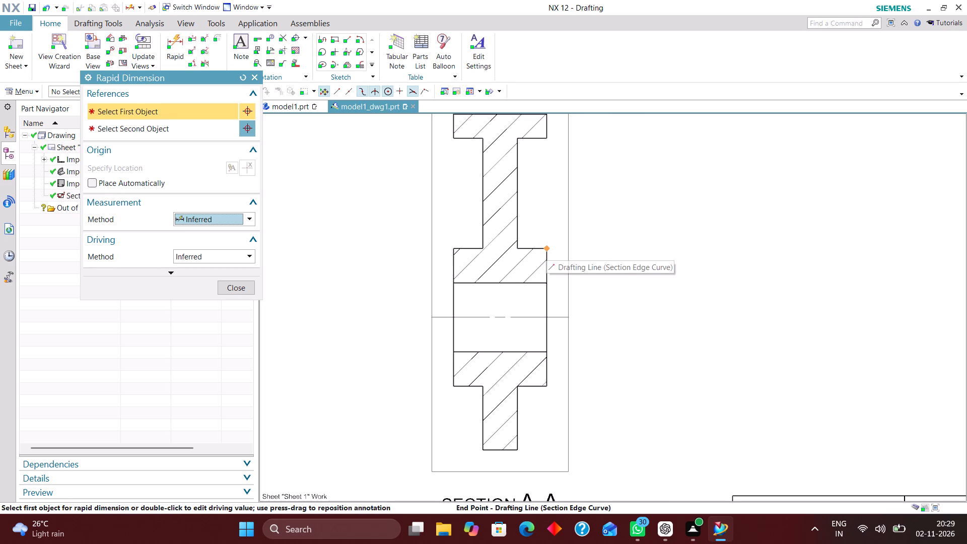
left_click(546, 247)
left_click(547, 384)
left_click(672, 317)
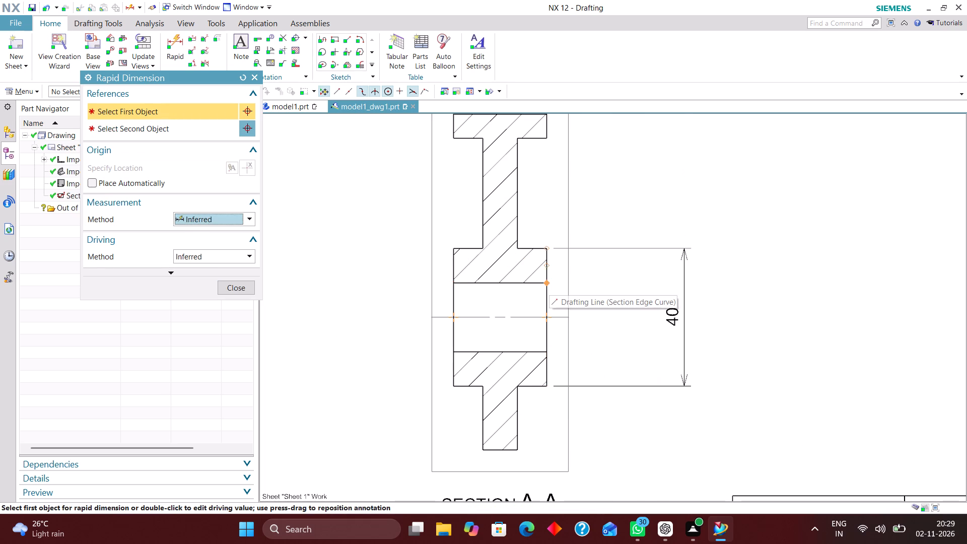
left_click(548, 282)
left_click(548, 350)
left_click(627, 316)
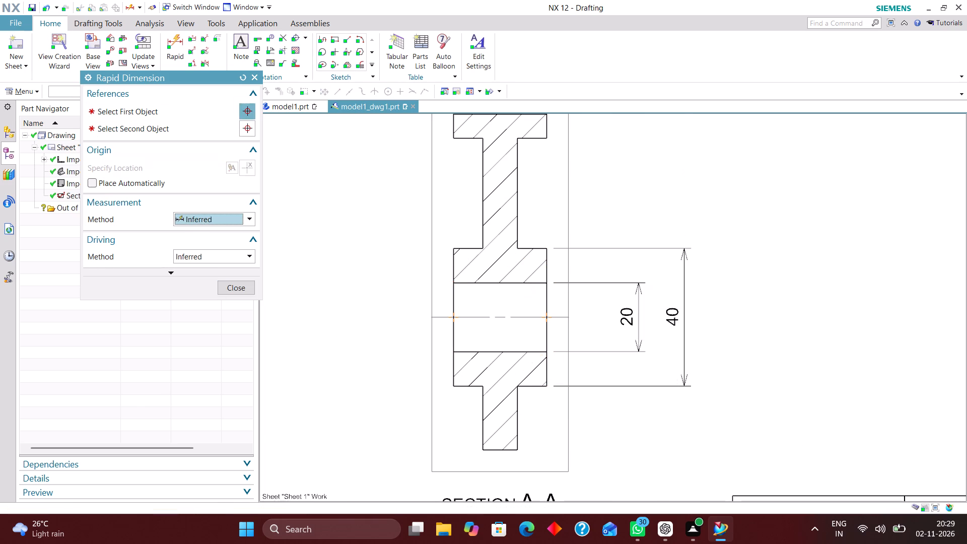
Dimension the upper hole's height beside section view A-A and finish the Rapid Dimension command.
scroll(548, 404, "down", 4)
scroll(562, 265, "up", 3)
left_click(535, 260)
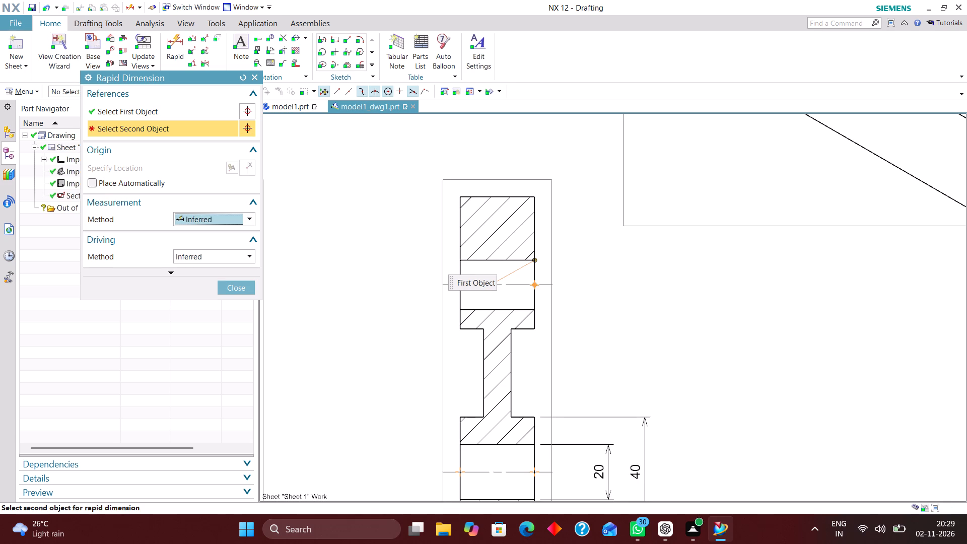
left_click(536, 310)
left_click(601, 278)
scroll(565, 296, "down", 1)
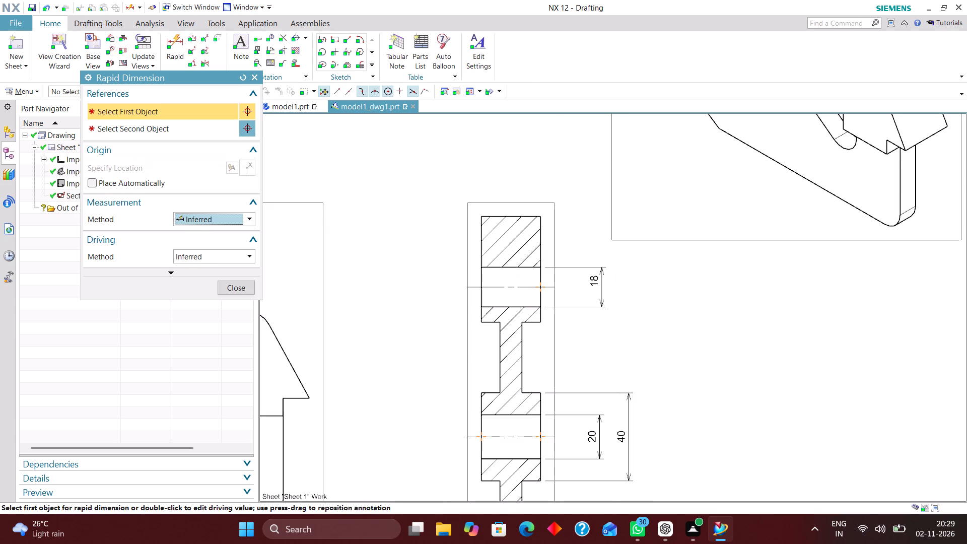
left_click(233, 290)
Shift the upper hole's dimension text slightly down so it is centred on the hole's centreline.
left_click_drag(599, 276, 600, 280)
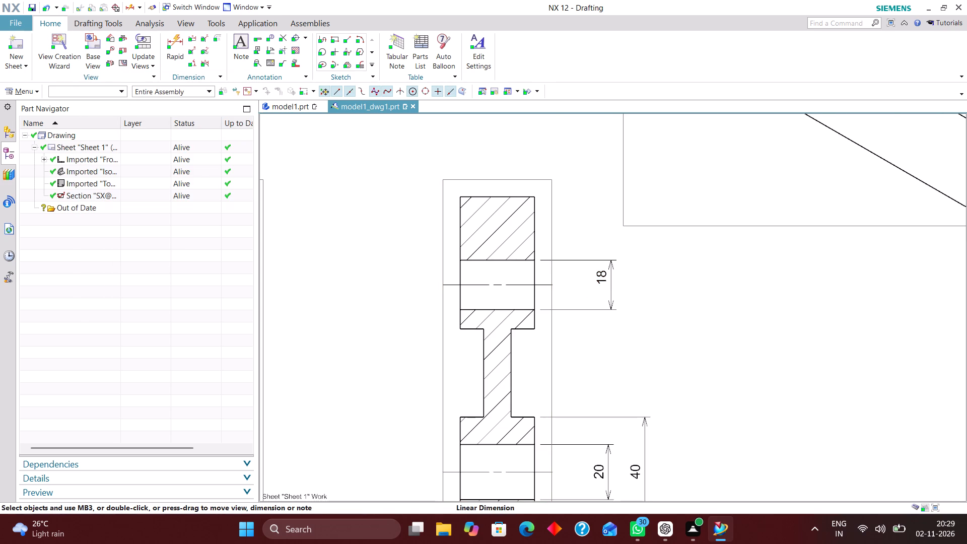
left_click_drag(600, 280, 599, 283)
Add Radial dimensions in the front view to the bracket's rounded lower outer corner and the notch arc beside the hook.
scroll(556, 254, "down", 3)
scroll(520, 291, "down", 2)
scroll(468, 281, "up", 1)
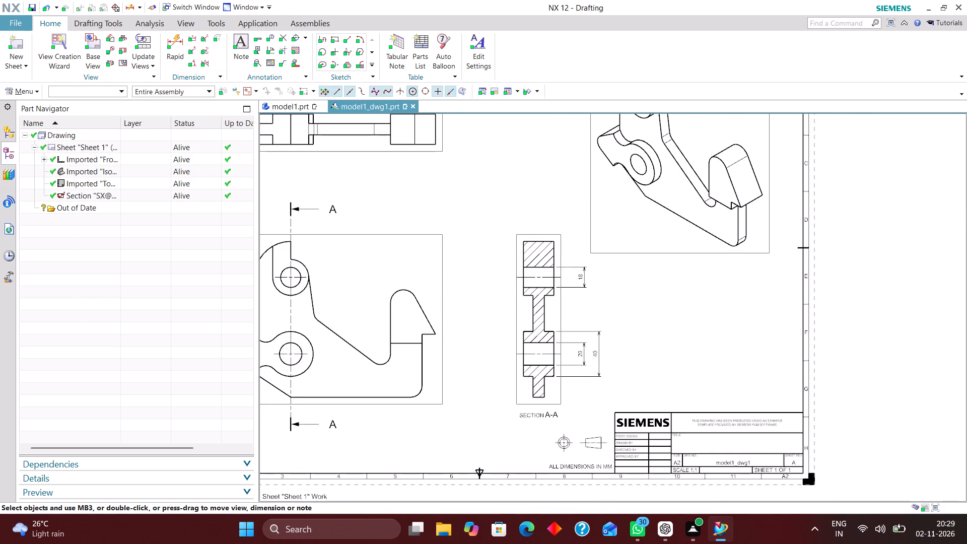
right_click_drag(504, 251, 424, 338)
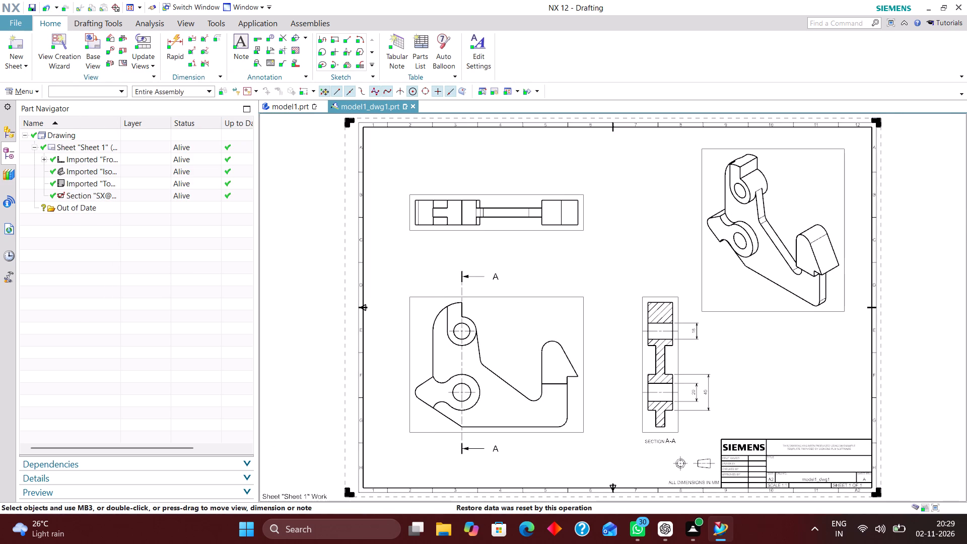
left_click(176, 40)
left_click(233, 223)
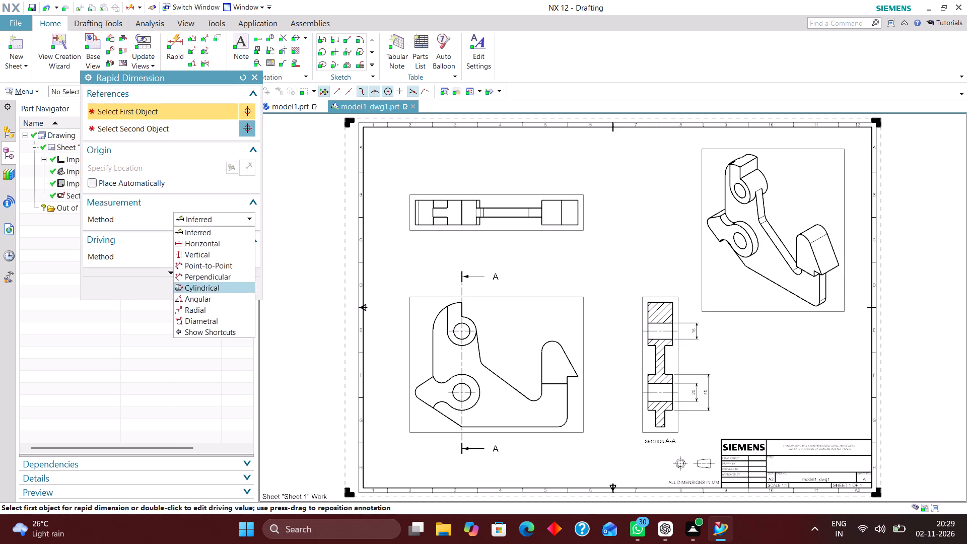
left_click(228, 313)
scroll(407, 297, "down", 3)
scroll(469, 360, "up", 6)
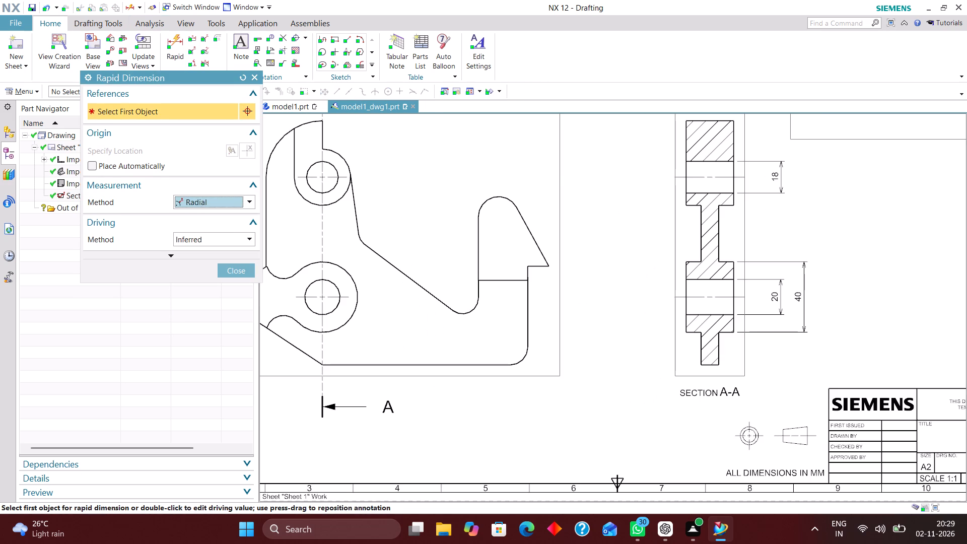
left_click(522, 357)
left_click(579, 411)
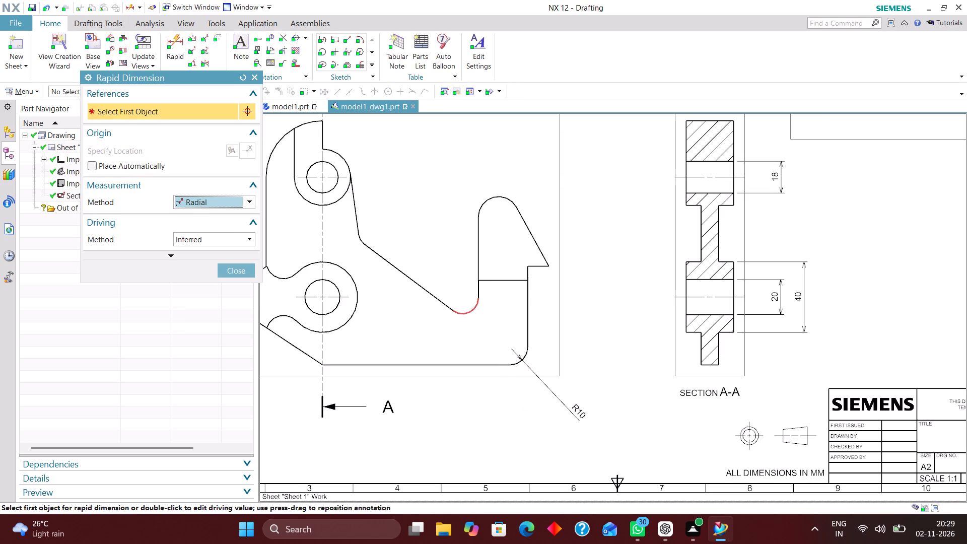
left_click(473, 310)
left_click(432, 240)
Add a Radial dimension to the rounded top of the hook, placed above it in the front view.
scroll(467, 320, "down", 2)
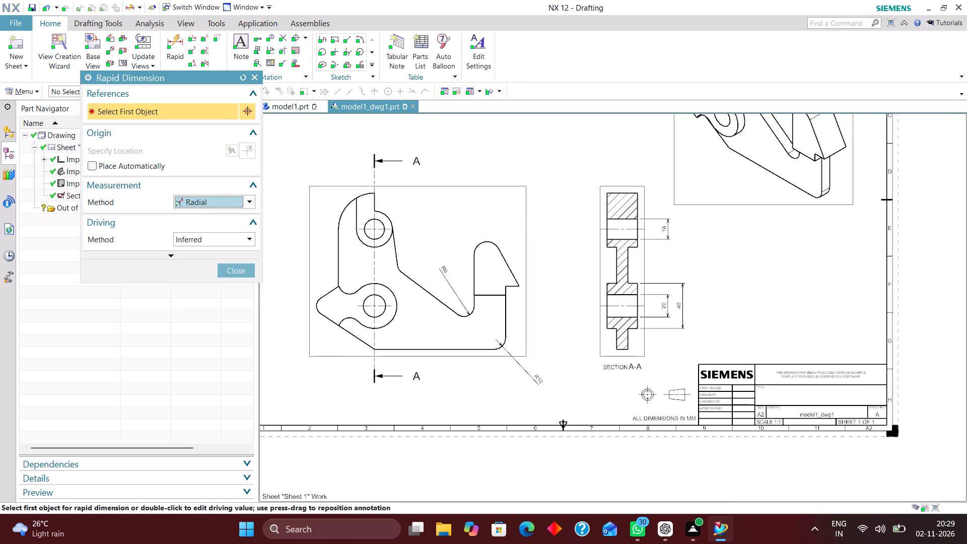
scroll(483, 227, "up", 3)
left_click(483, 253)
left_click(518, 181)
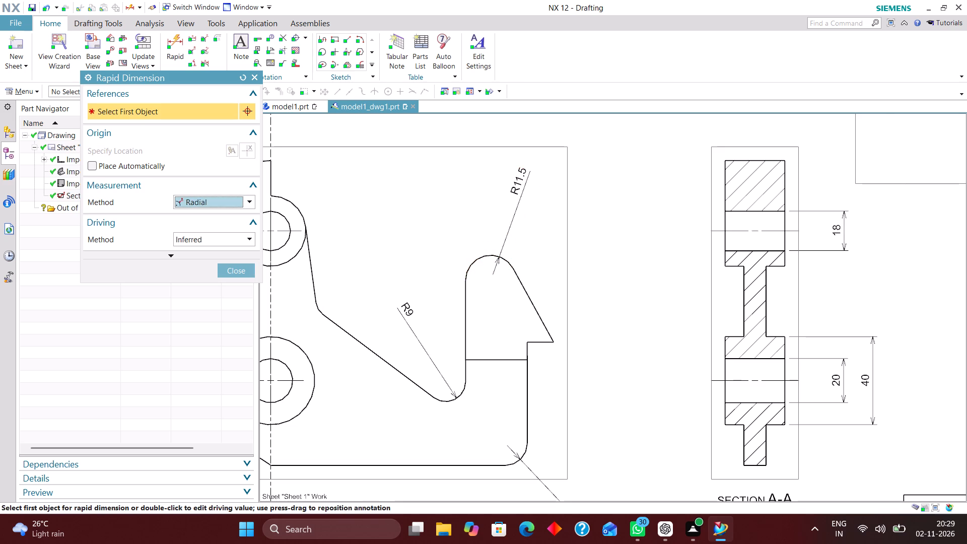
With the Inferred method, dimension the hook tip's horizontal overhang from the vertical outer edge, placed below the tip.
scroll(435, 232, "down", 3)
left_click(254, 200)
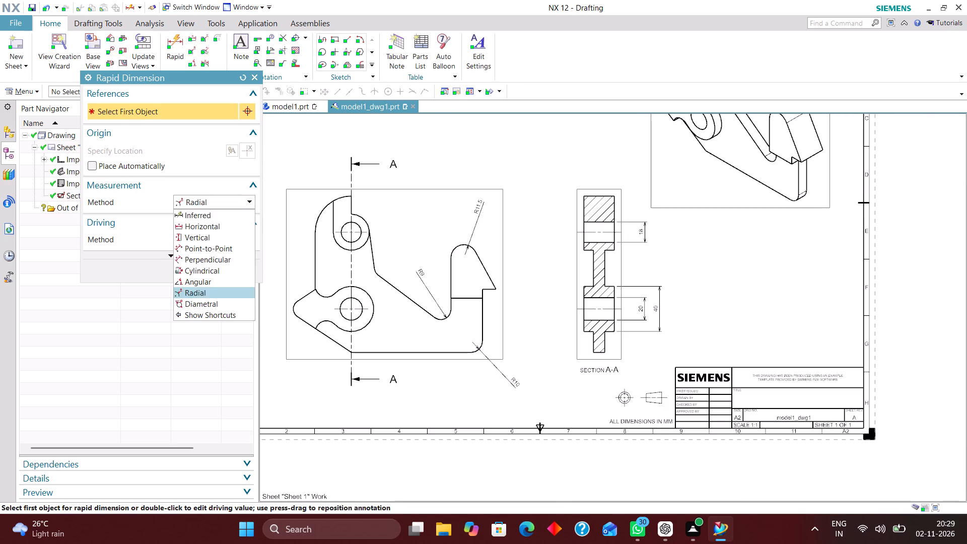
left_click(225, 217)
scroll(485, 300, "up", 6)
left_click(474, 250)
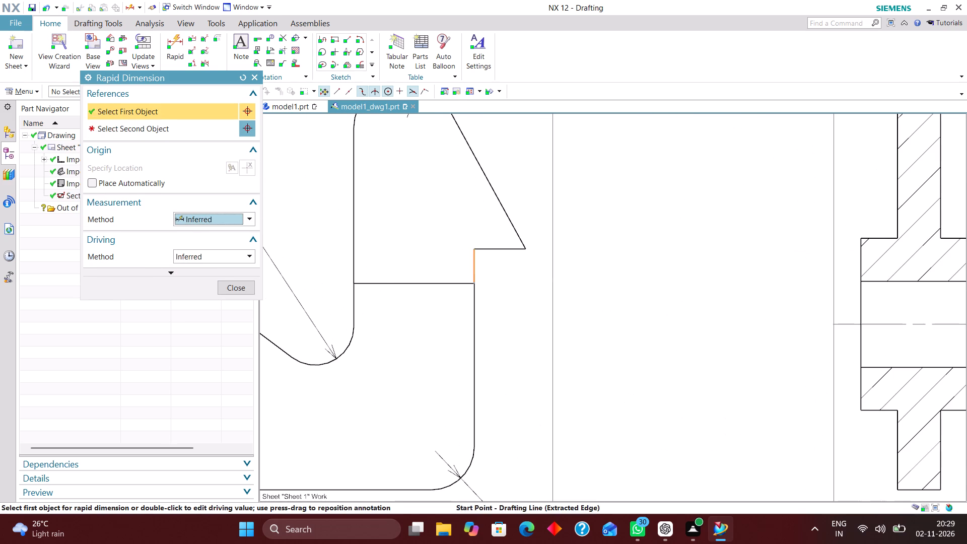
left_click(526, 248)
left_click(507, 369)
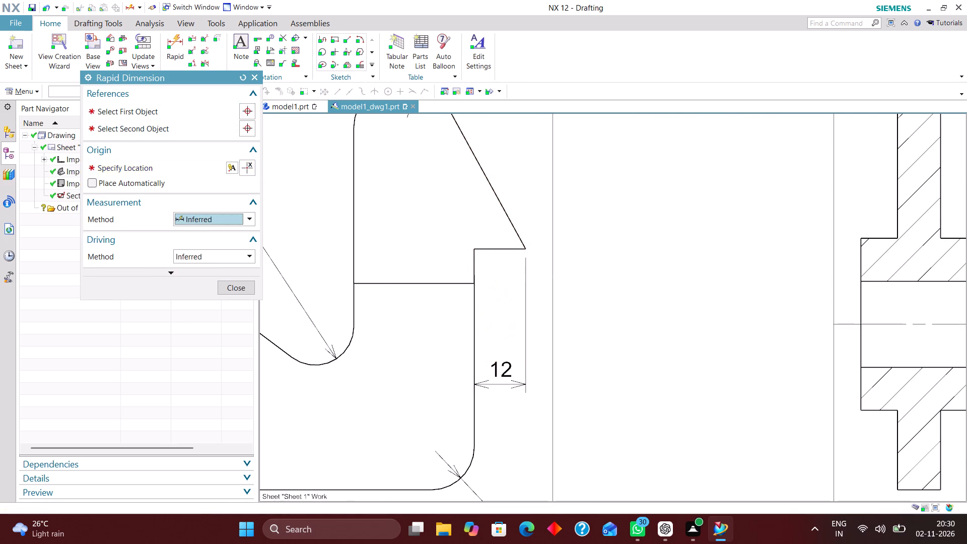
Dimension the vertical distance from the front view's bottom corner to the lower hole's centre, placed outside the bracket's left side.
scroll(502, 235, "down", 4)
scroll(566, 274, "down", 2)
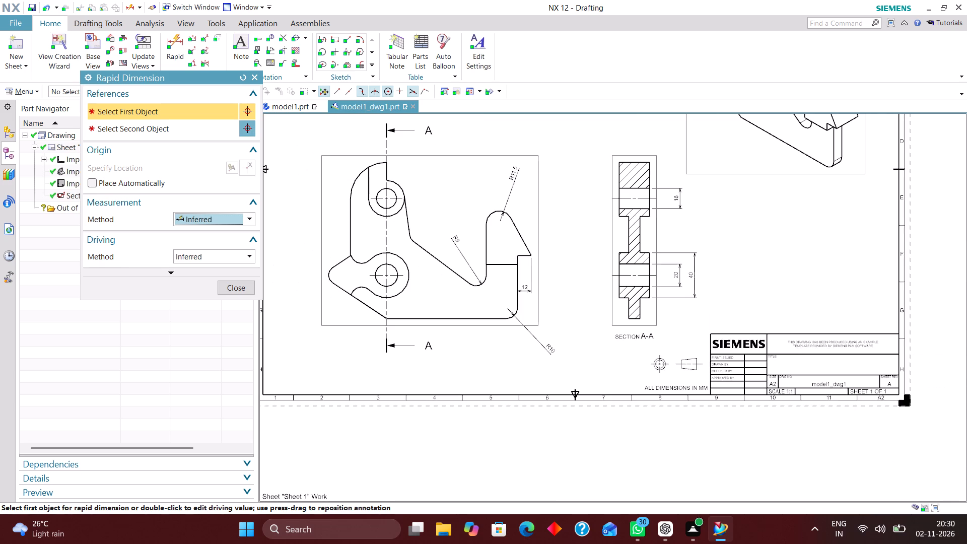
scroll(371, 178, "up", 1)
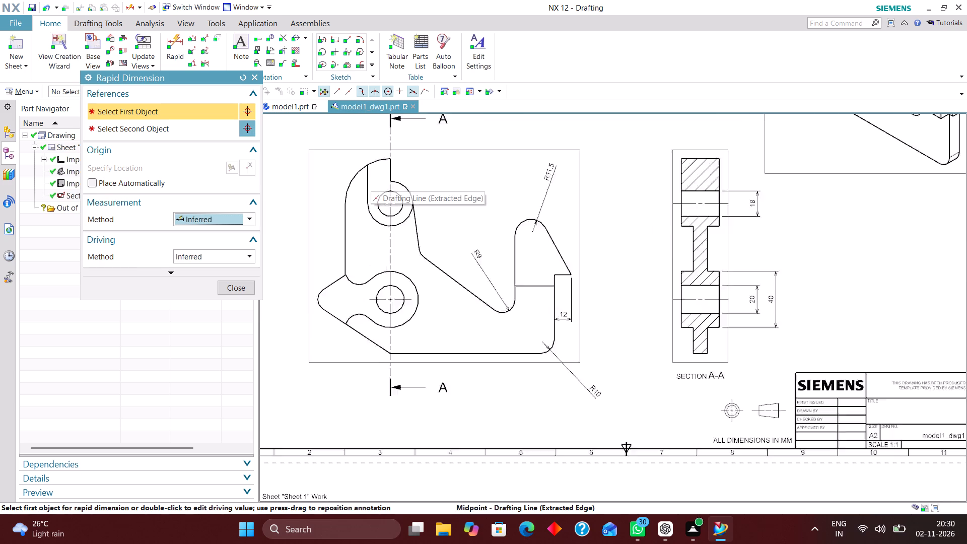
scroll(371, 178, "up", 2)
scroll(454, 282, "down", 2)
scroll(437, 377, "up", 2)
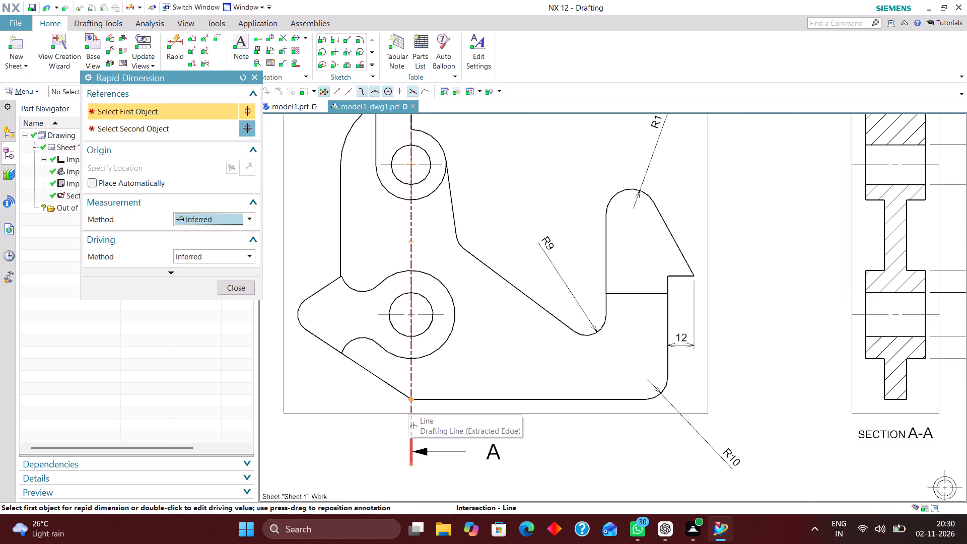
left_click(415, 399)
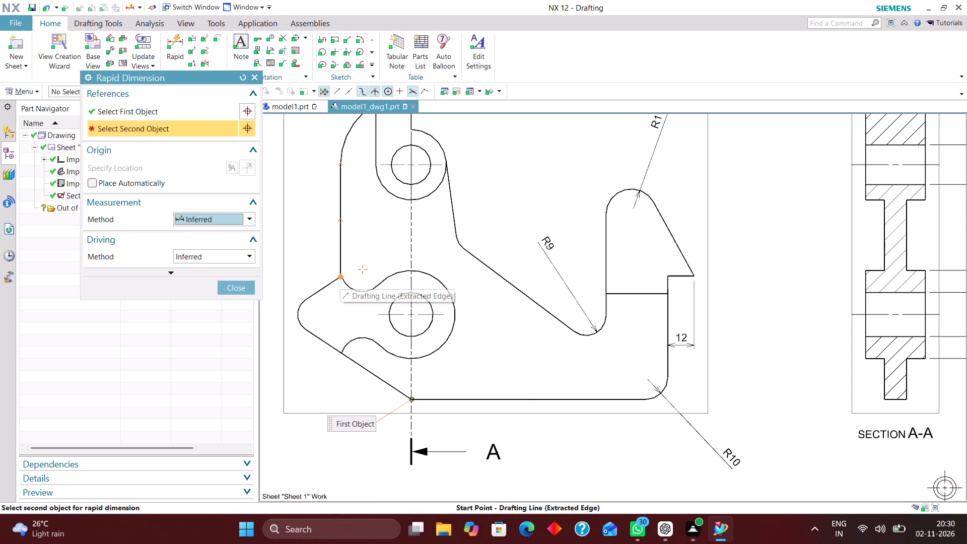
left_click(399, 314)
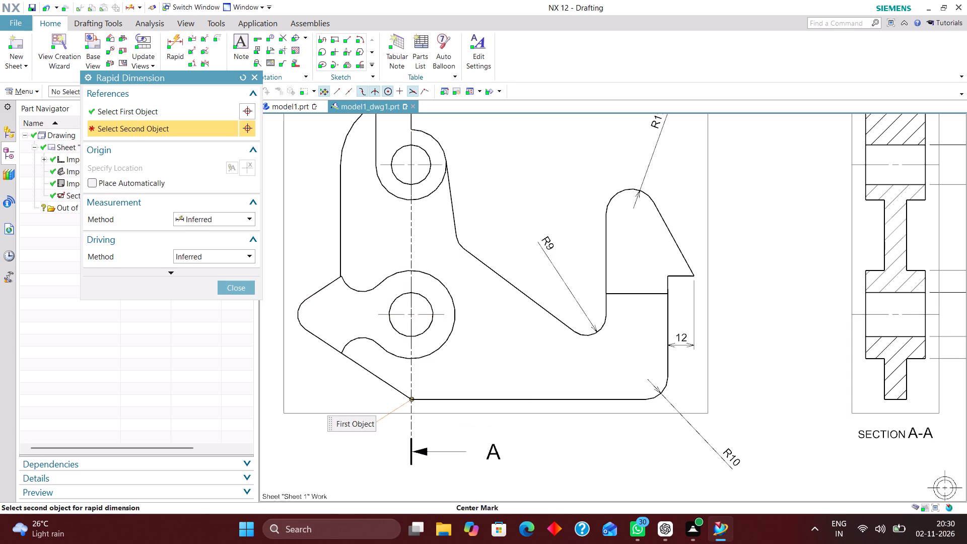
scroll(319, 359, "down", 2)
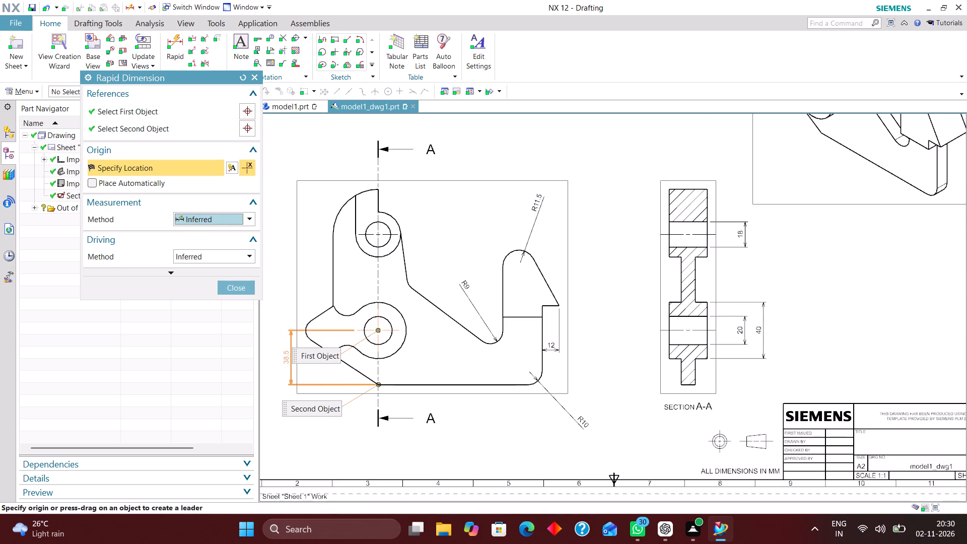
left_click(286, 358)
Dimension the vertical distance between the lower and upper hole centres, stacked above the previous vertical dimension.
left_click(369, 331)
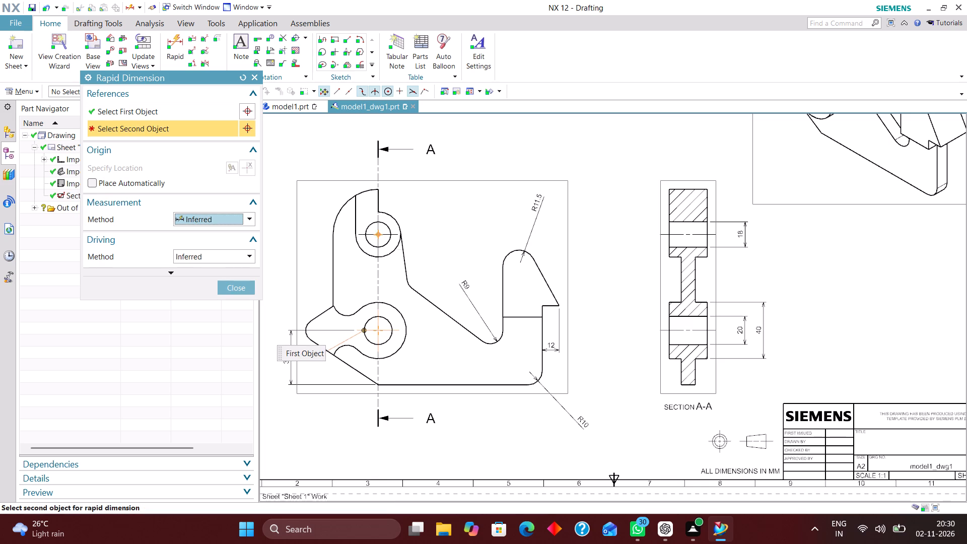
left_click(374, 233)
left_click(286, 275)
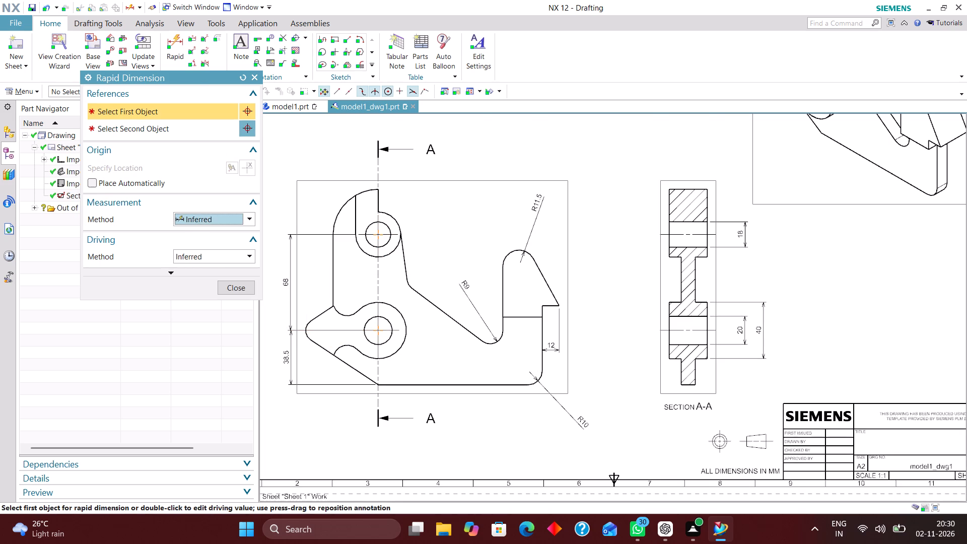
Add a Radial dimension to the large outer arc at the bracket's upper end, placed up and to its left.
scroll(418, 348, "down", 3)
scroll(398, 288, "up", 3)
left_click(249, 218)
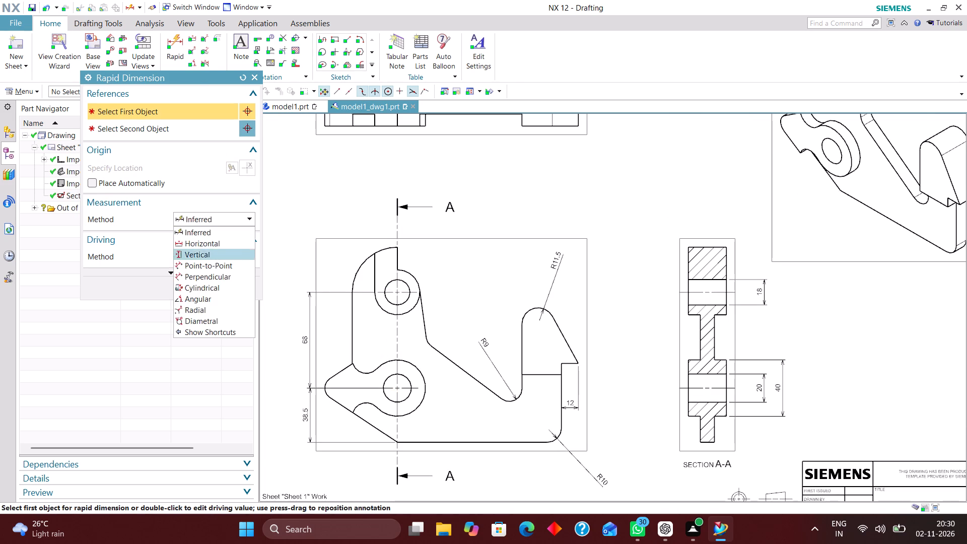
left_click(222, 307)
scroll(382, 249, "up", 2)
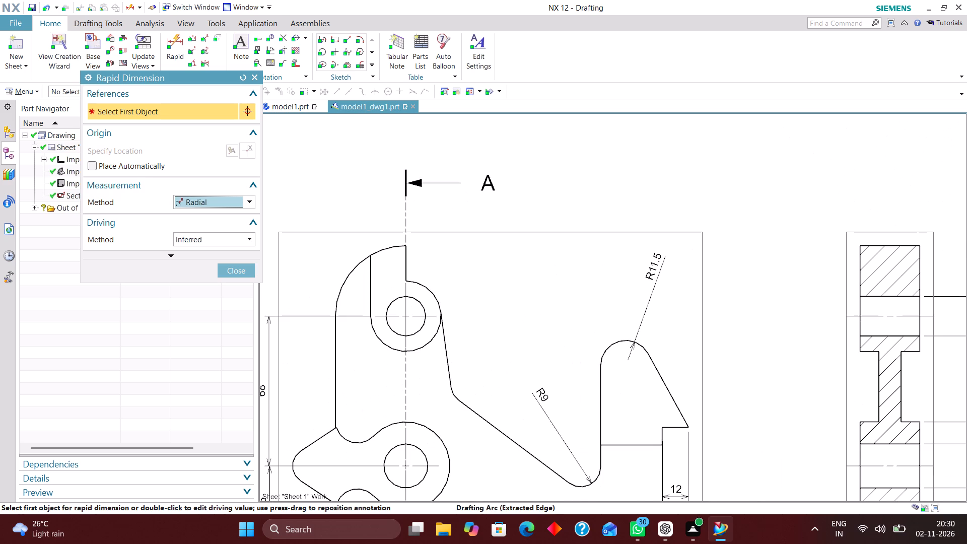
left_click(346, 277)
left_click(310, 180)
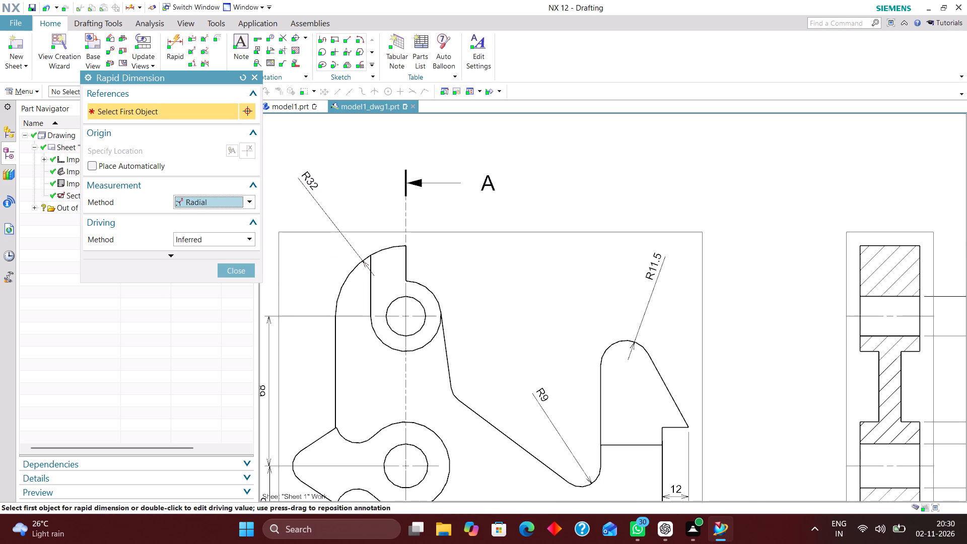
Add a Radial dimension to the boss arc around the upper hole, placed up and to its right.
left_click(252, 200)
left_click(220, 305)
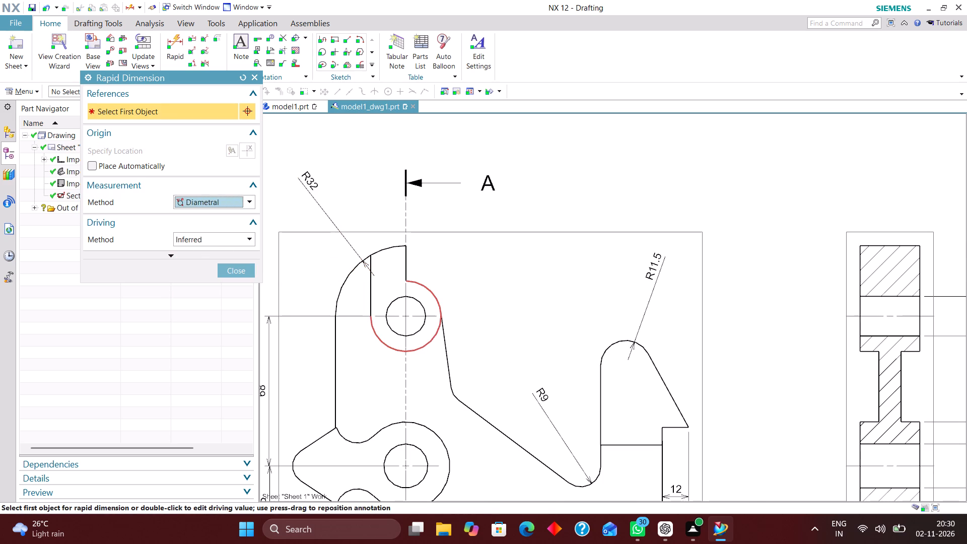
left_click(436, 302)
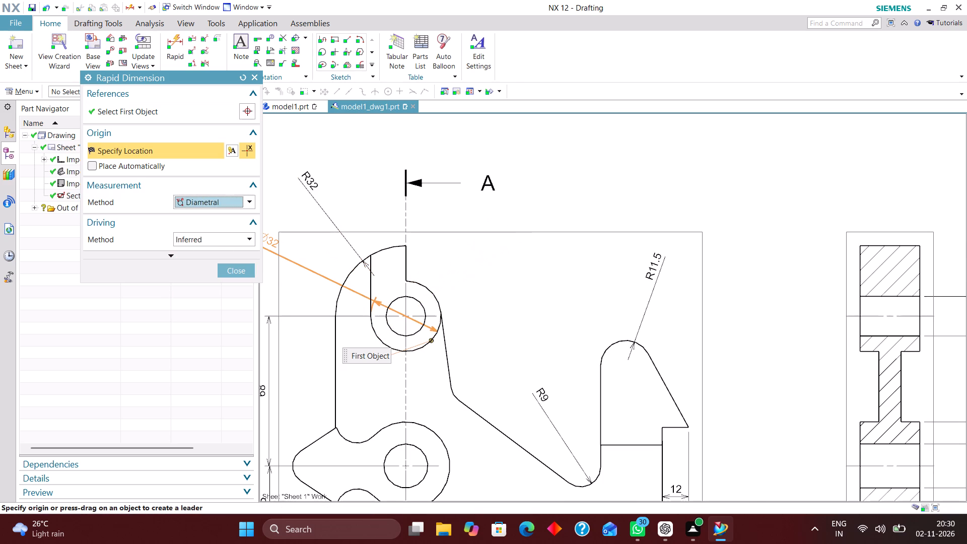
left_click(247, 204)
left_click(224, 295)
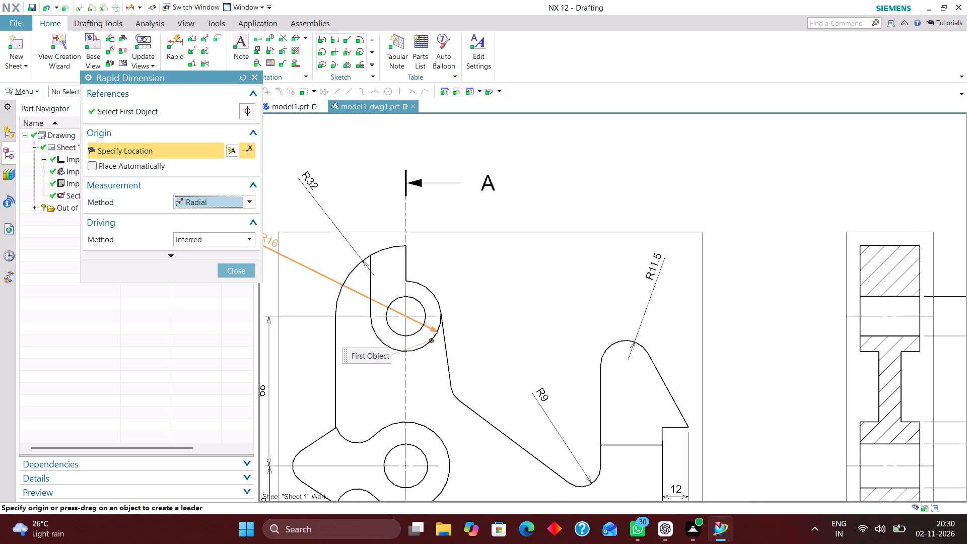
left_click(548, 197)
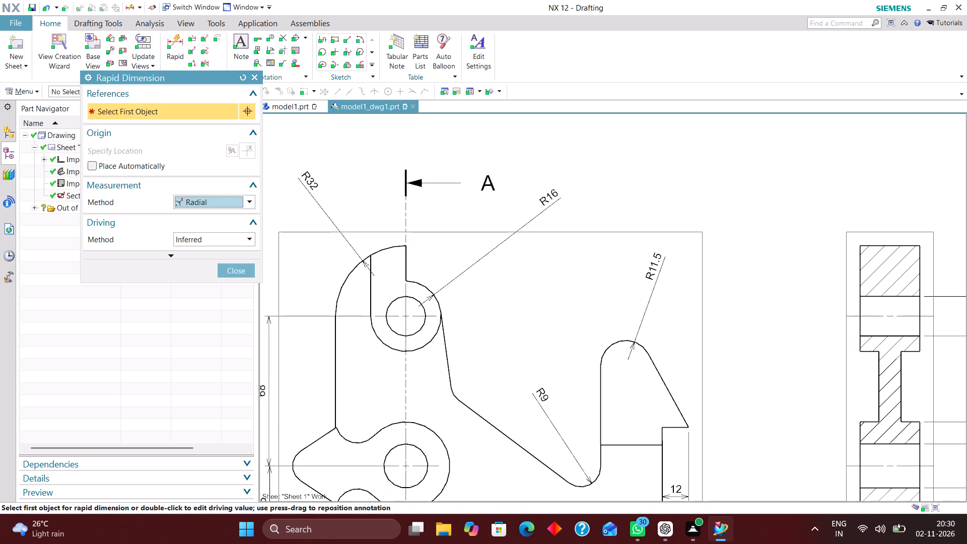
Add a Radial dimension to the inner corner fillet between the upper arm and the sloping edge, and finish dimensioning.
scroll(309, 241, "down", 3)
scroll(347, 292, "down", 2)
scroll(314, 320, "up", 2)
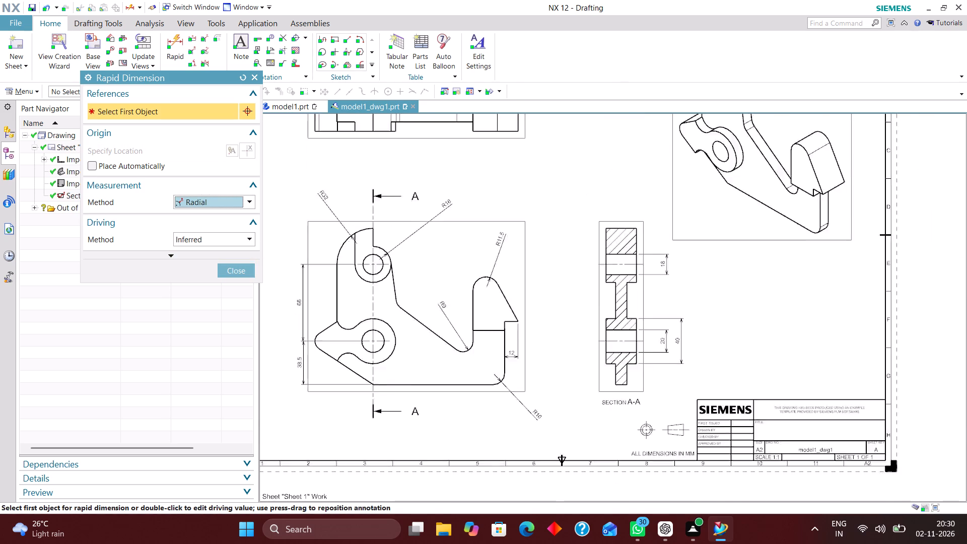
scroll(314, 320, "up", 2)
scroll(368, 274, "down", 2)
scroll(454, 300, "up", 3)
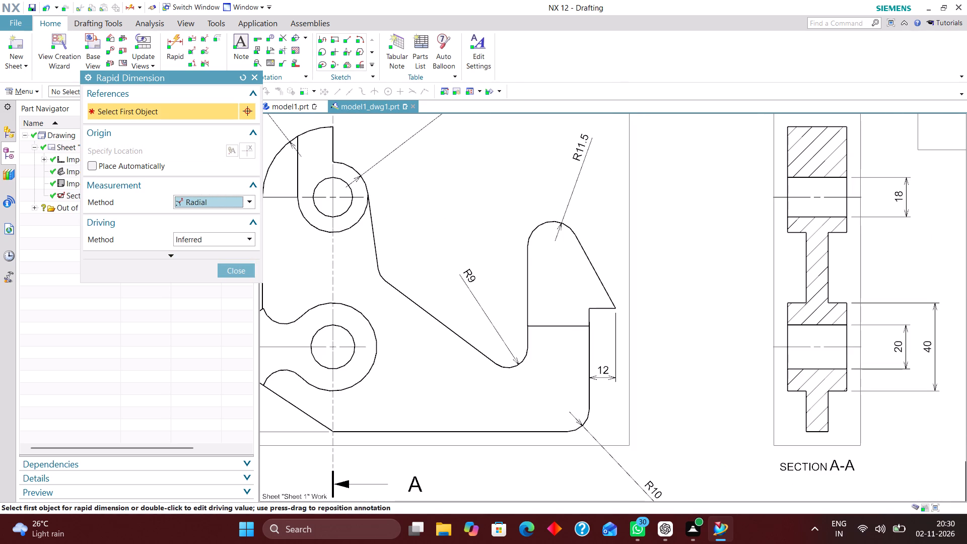
left_click(382, 275)
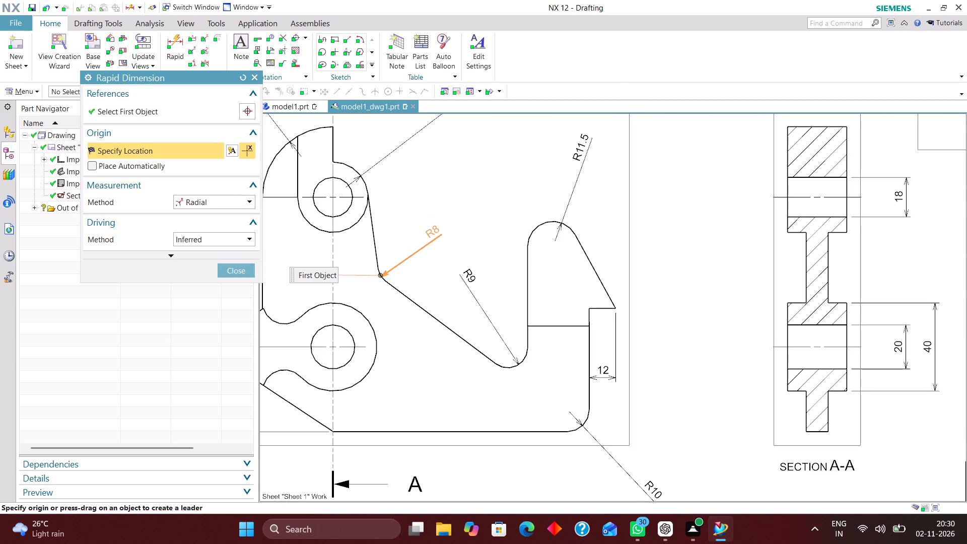
left_click(432, 232)
scroll(405, 252, "down", 2)
scroll(401, 308, "up", 2)
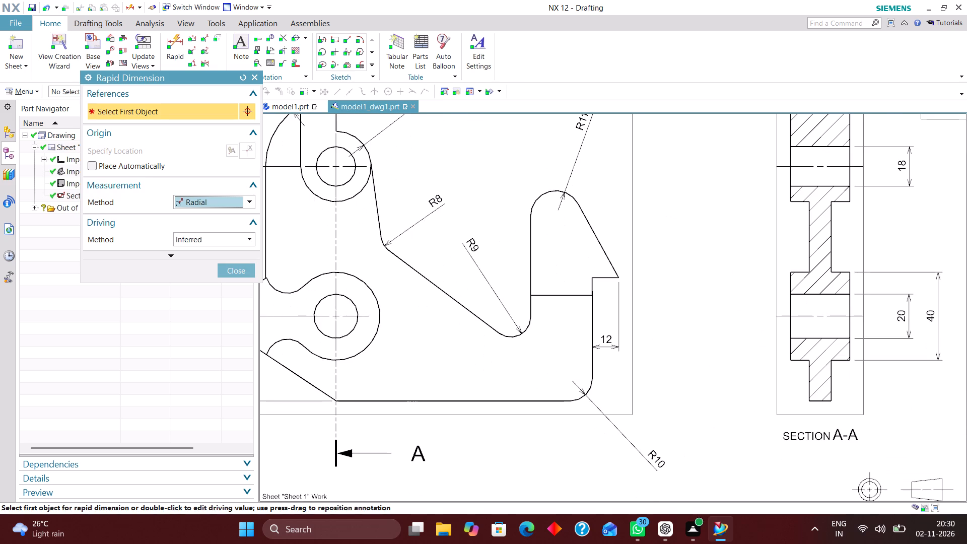
left_click(239, 268)
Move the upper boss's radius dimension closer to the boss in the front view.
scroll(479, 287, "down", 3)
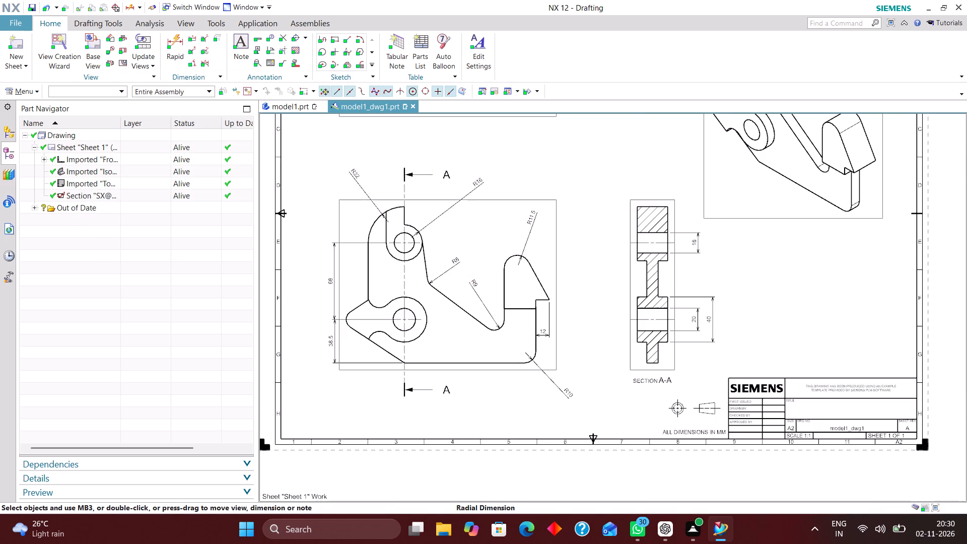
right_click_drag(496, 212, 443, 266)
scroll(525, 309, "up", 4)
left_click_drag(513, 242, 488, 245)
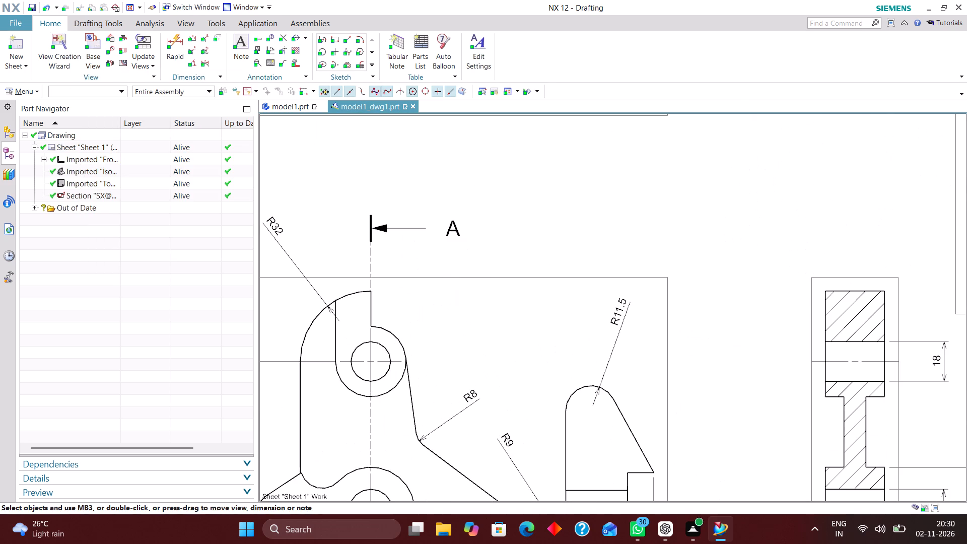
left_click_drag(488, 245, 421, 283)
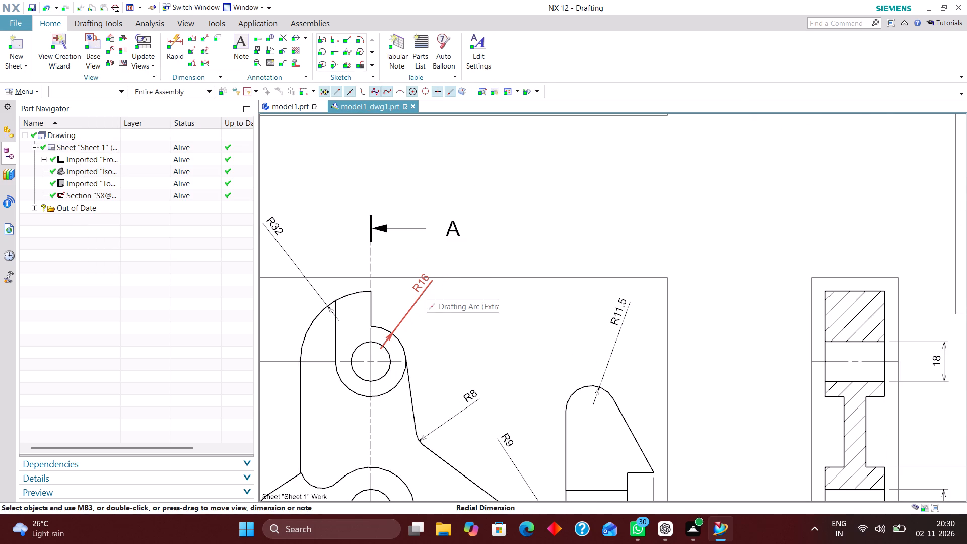
Show the upper boss's radius dimension as Radius to Center, with Horizontal Text placed above its stub.
double_click(425, 286)
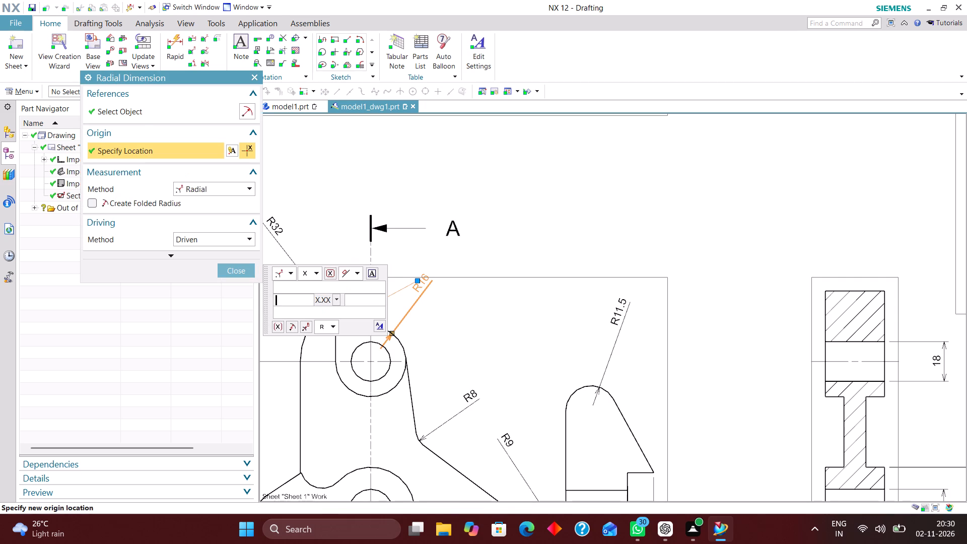
left_click(305, 328)
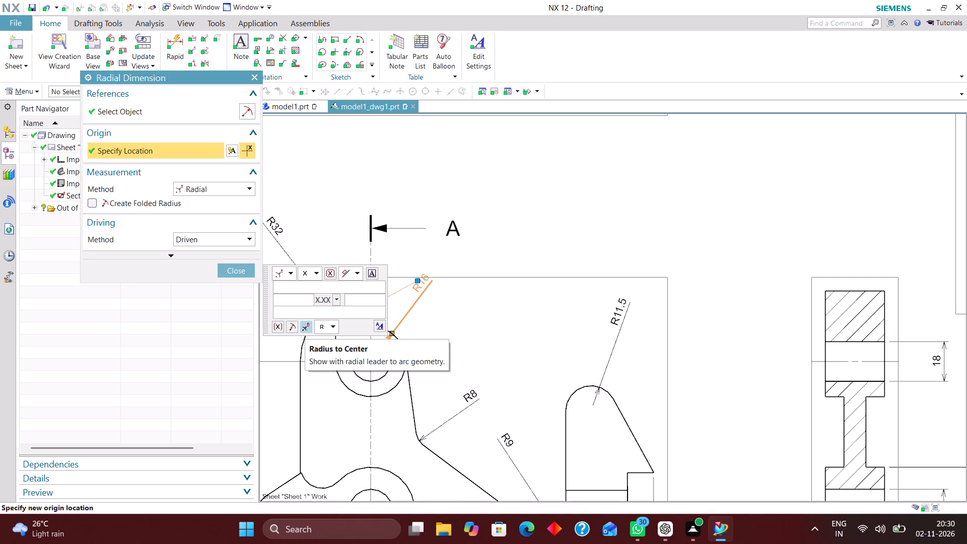
left_click(380, 327)
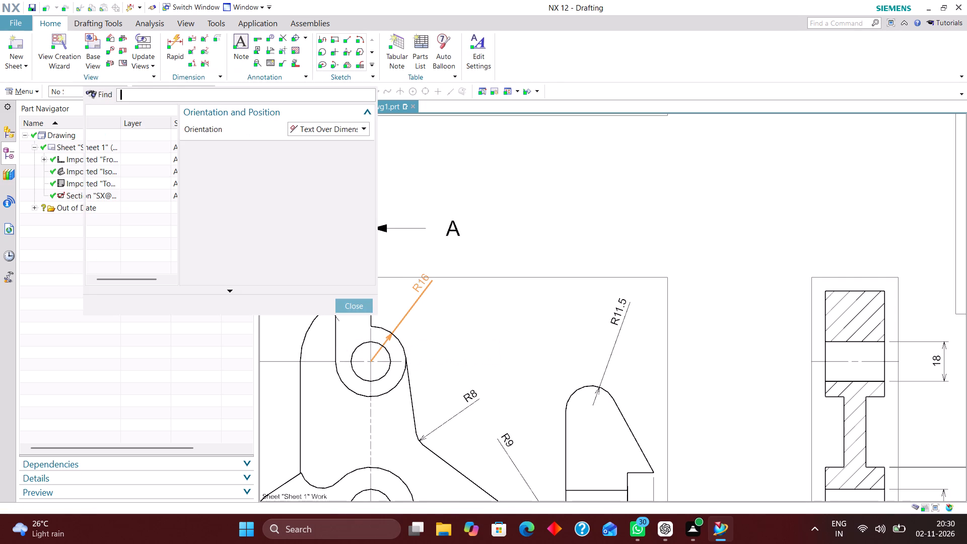
left_click(349, 130)
left_click(350, 146)
left_click(353, 145)
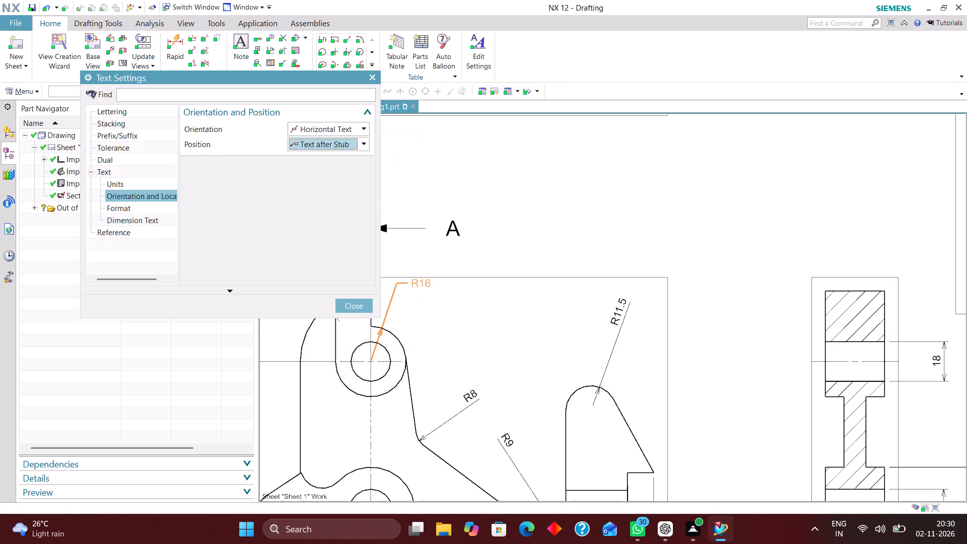
left_click(350, 166)
left_click(367, 303)
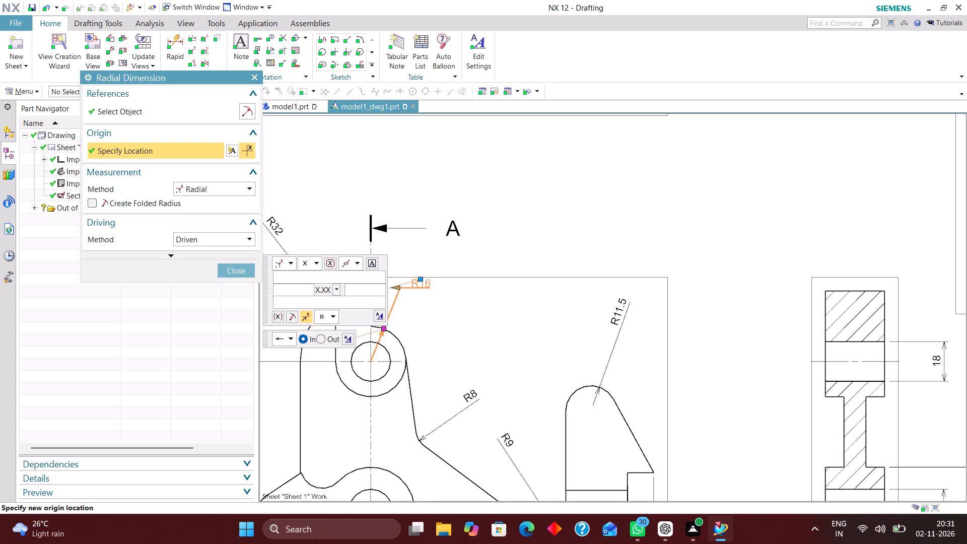
Set the arrowhead of the upper boss's radius dimension to Out and move its text beside the boss.
left_click(388, 331)
left_click(324, 337)
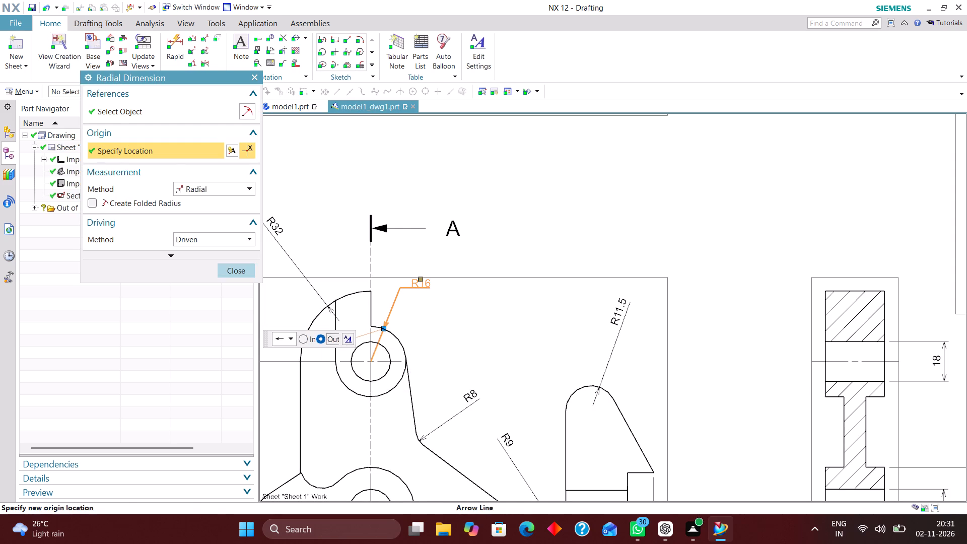
left_click(231, 266)
left_click_drag(418, 284, 452, 314)
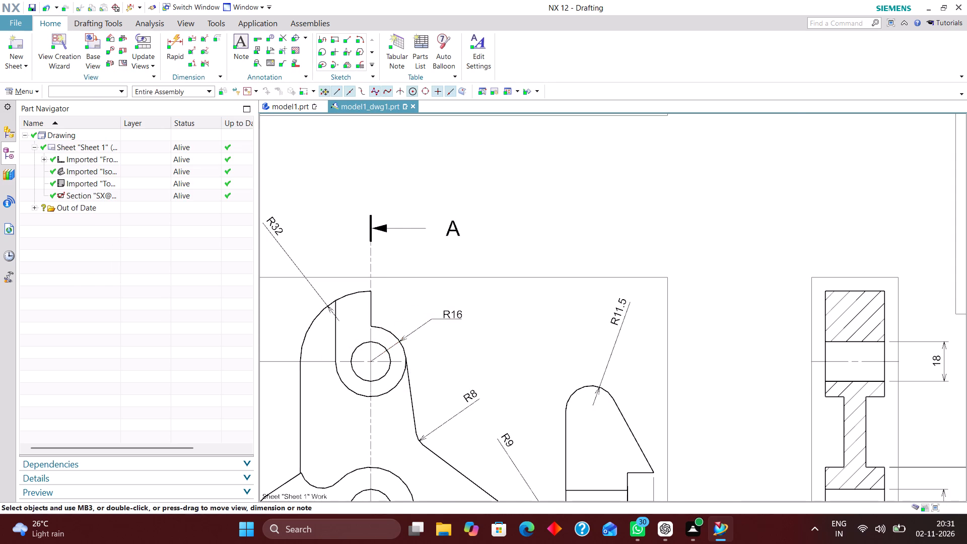
Set the arrowhead of the large upper arc's radius dimension to Out.
scroll(412, 245, "down", 2)
scroll(352, 263, "up", 2)
double_click(342, 270)
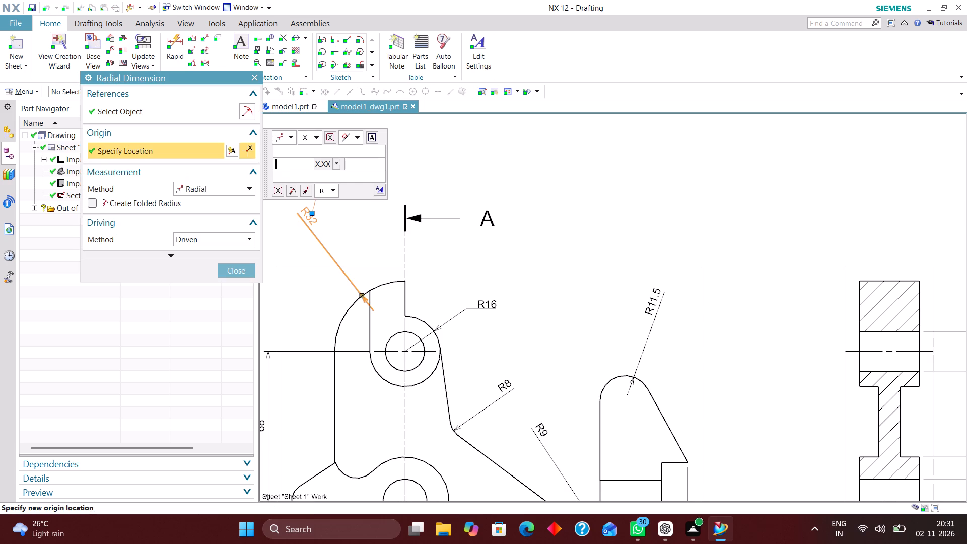
left_click(362, 296)
left_click(323, 300)
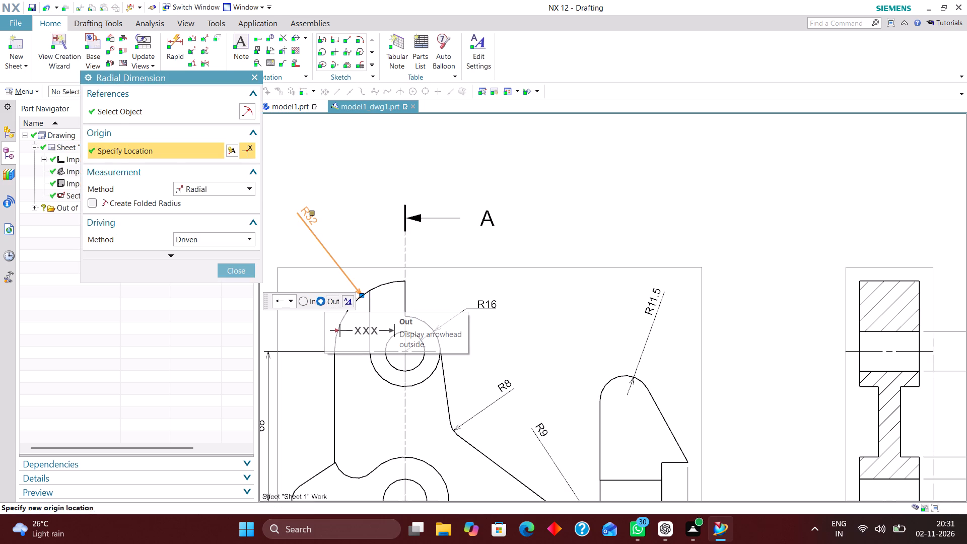
left_click(235, 269)
Give the large upper arc's radius dimension Horizontal Text above its stub and move it closer to the arc.
double_click(315, 224)
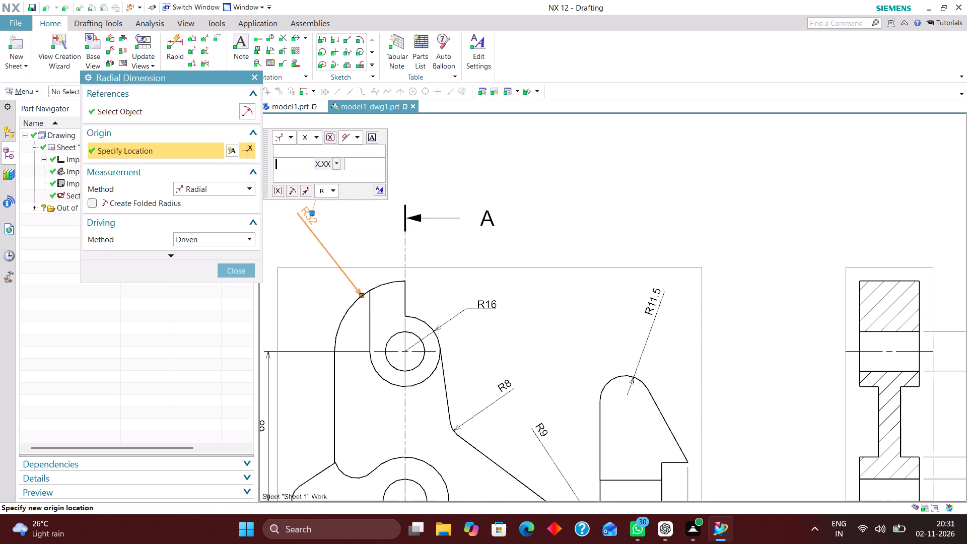
left_click(382, 189)
left_click(360, 138)
left_click(361, 134)
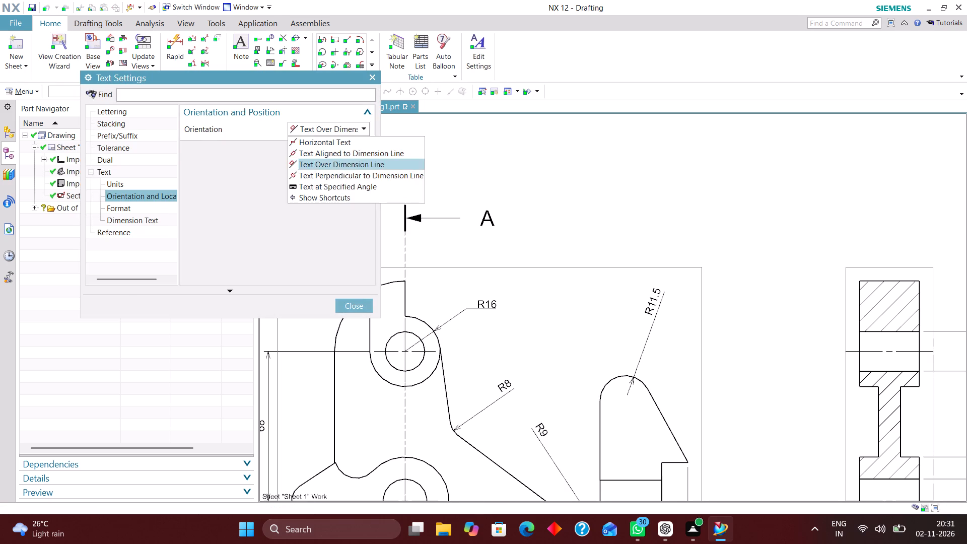
left_click(357, 145)
left_click(359, 149)
left_click(353, 169)
left_click(359, 303)
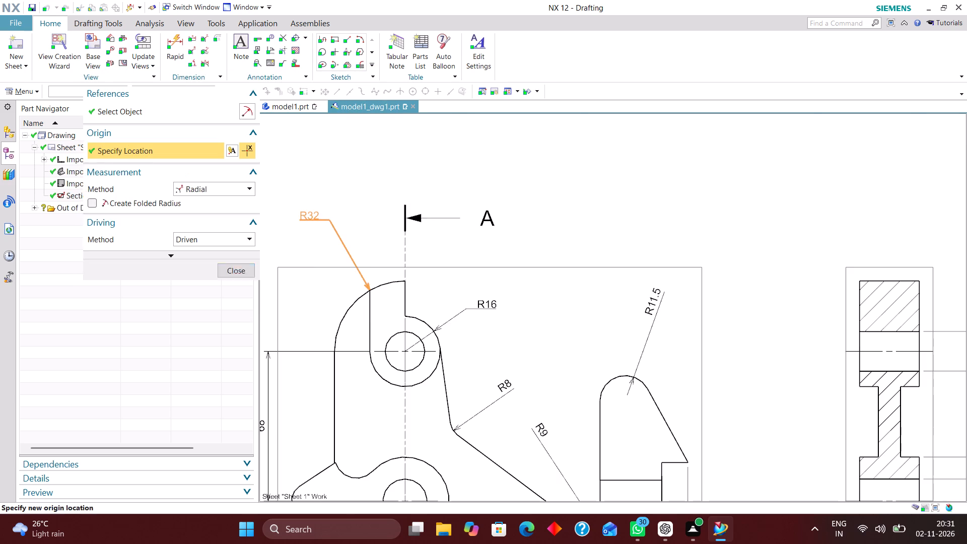
scroll(500, 276, "down", 2)
left_click(240, 269)
left_click_drag(385, 239, 358, 260)
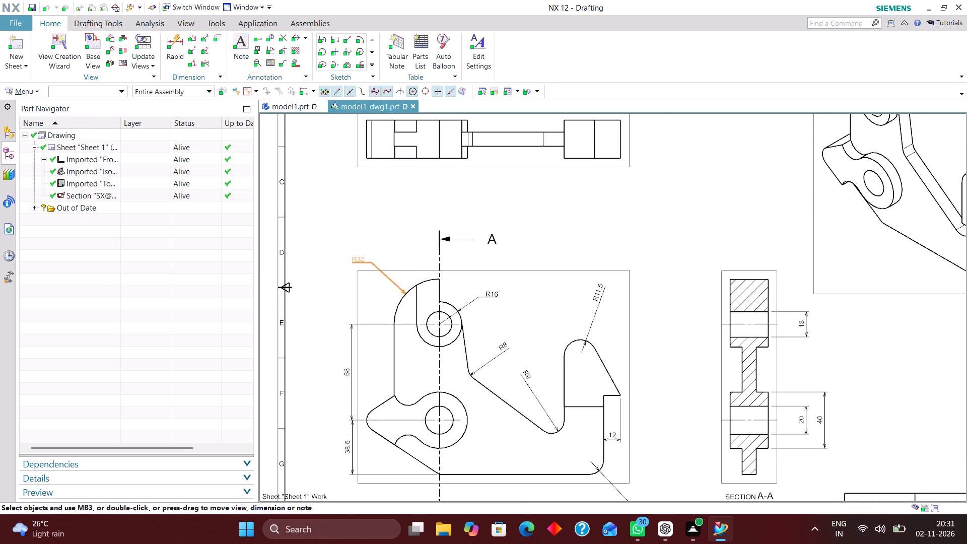
Move the R32 dimension text a little farther up from the large upper arc and shift the R16 text closer to its boss.
left_click_drag(358, 260, 354, 246)
scroll(418, 256, "down", 3)
scroll(446, 276, "up", 3)
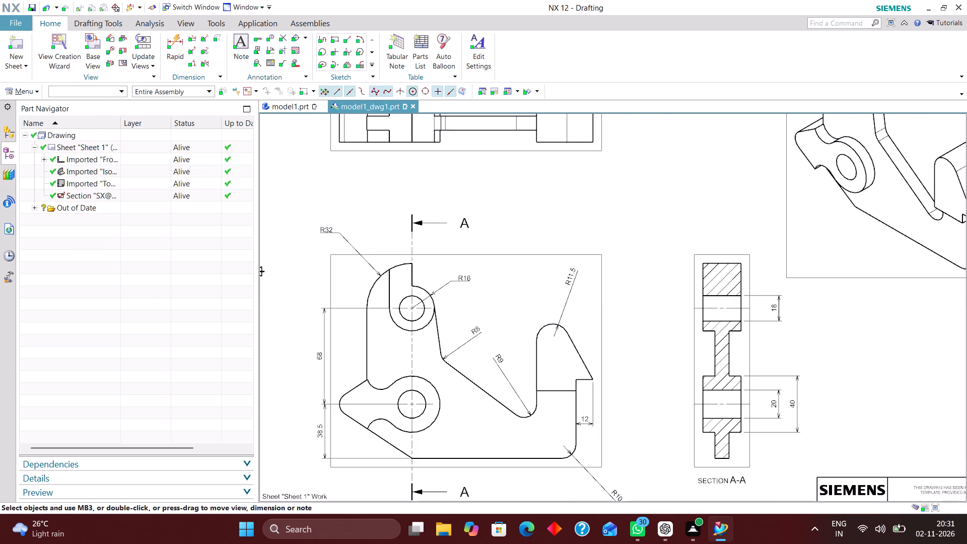
scroll(382, 263, "down", 2)
scroll(413, 283, "up", 3)
left_click_drag(459, 260, 444, 256)
scroll(418, 271, "down", 2)
scroll(495, 264, "up", 2)
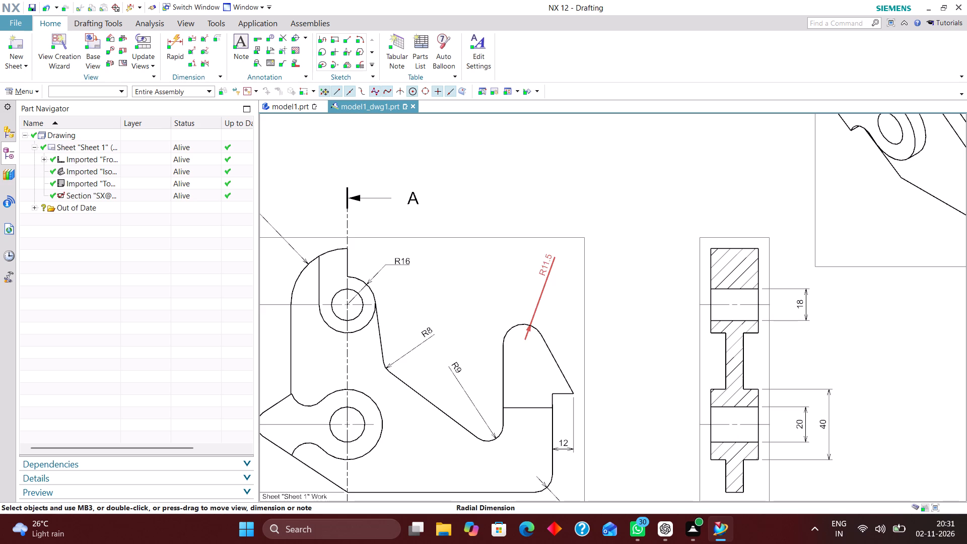
Show the R11.5 hook tip's radius dimension as Radius to Center and set its arrowhead to Out.
double_click(545, 270)
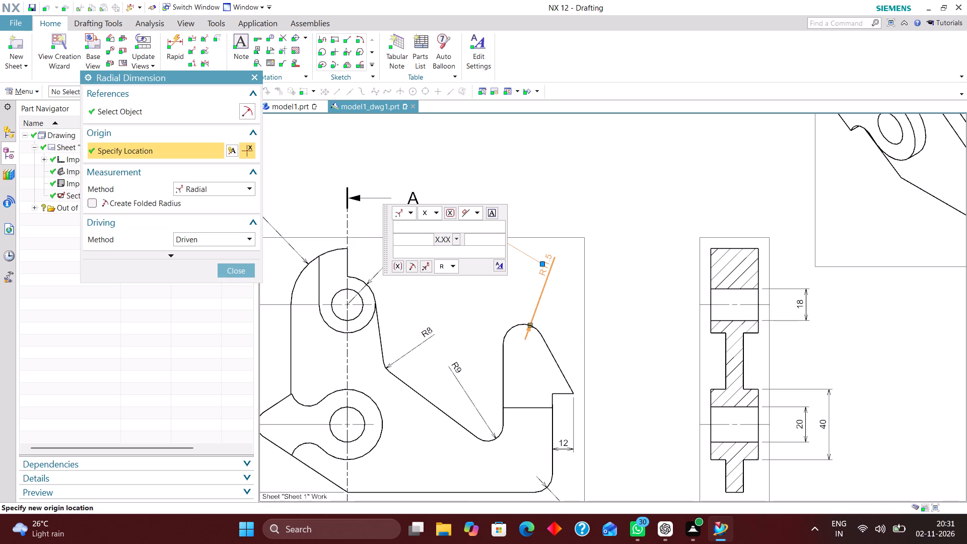
left_click(423, 264)
left_click(531, 322)
left_click(447, 339)
left_click(456, 341)
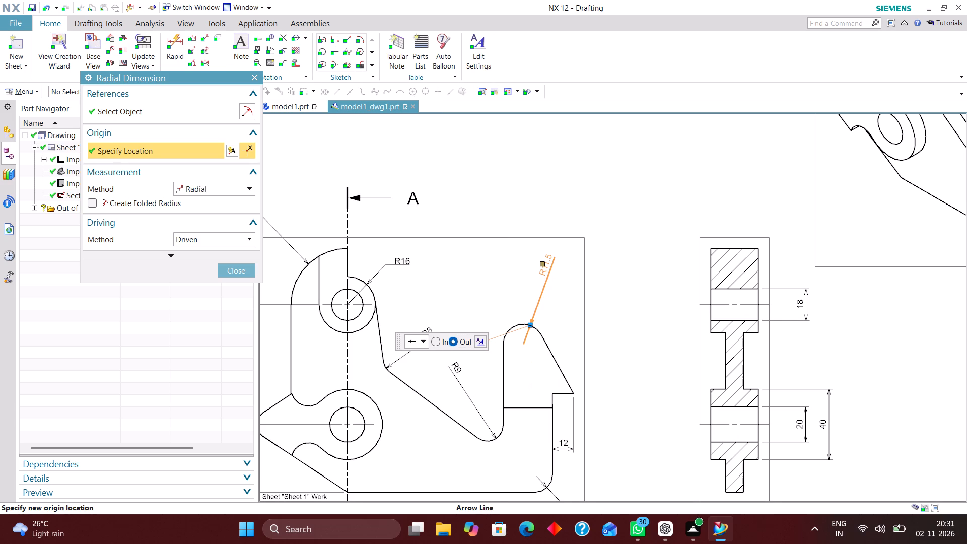
left_click(248, 270)
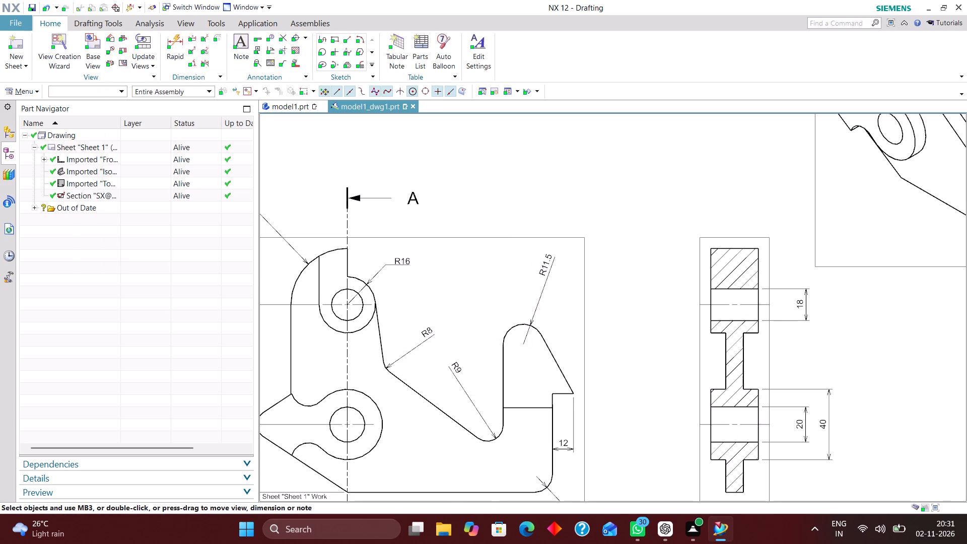
Give the R11.5 dimension Horizontal Text with Text above Stub and move it to the upper right of the hook tip.
double_click(548, 282)
left_click(496, 261)
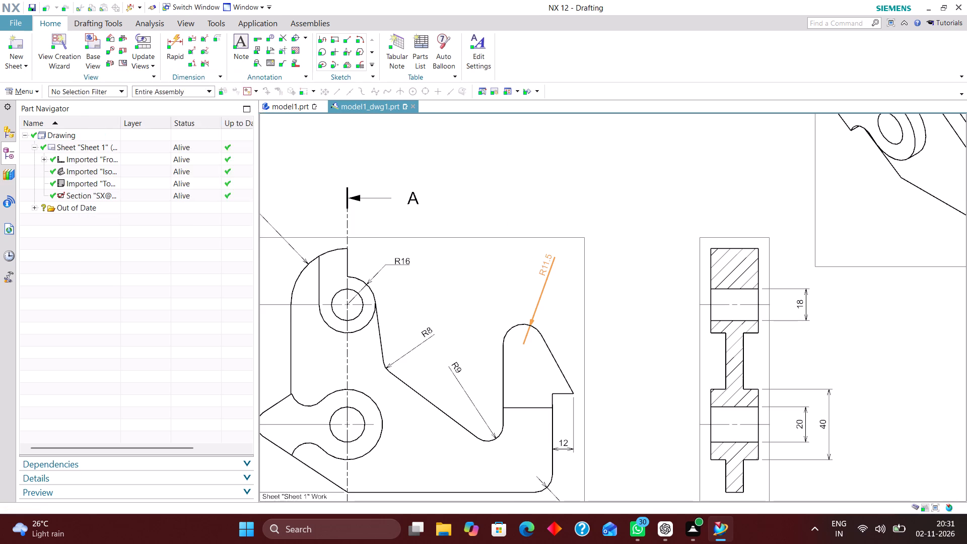
left_click(356, 127)
left_click(349, 144)
left_click(349, 148)
left_click(347, 168)
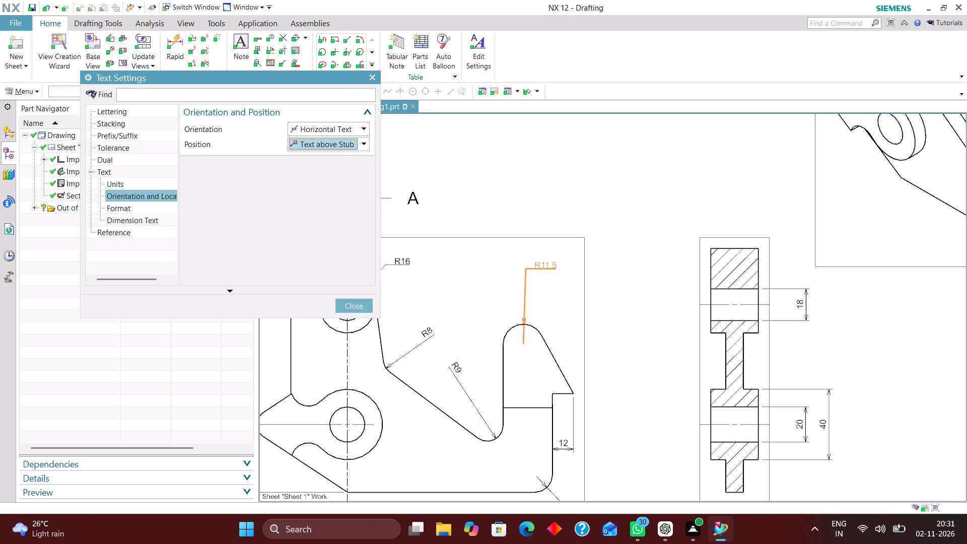
left_click(361, 304)
left_click(250, 270)
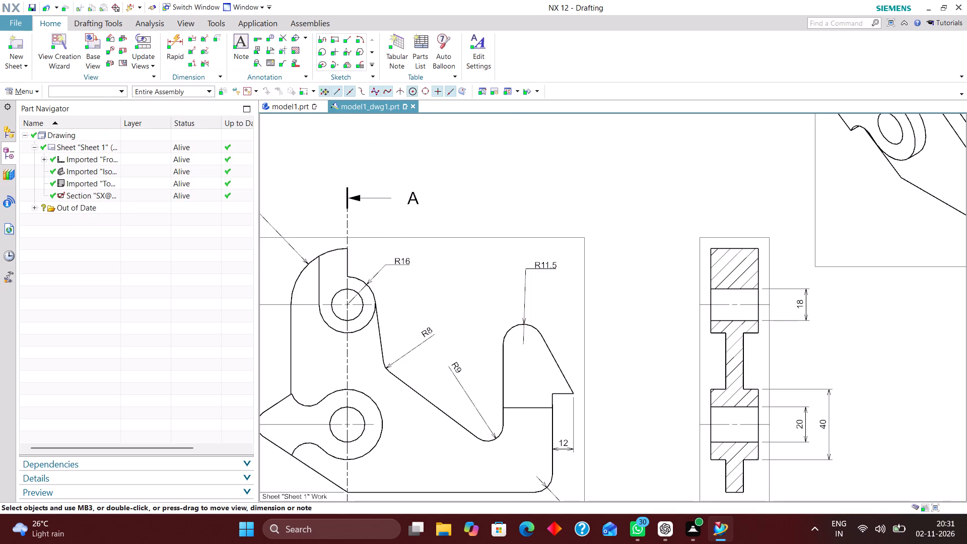
left_click_drag(531, 265, 607, 280)
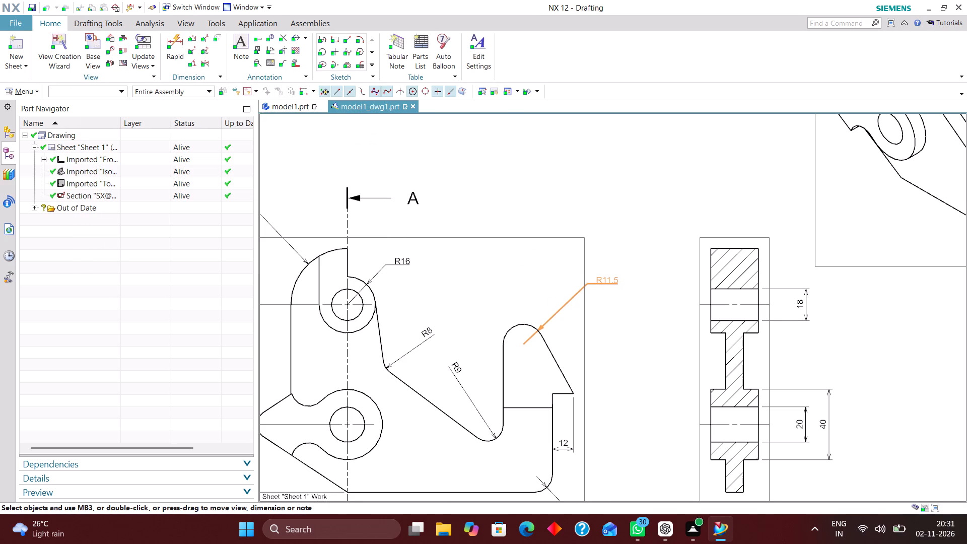
left_click_drag(607, 280, 615, 287)
scroll(583, 241, "down", 2)
scroll(584, 307, "down", 1)
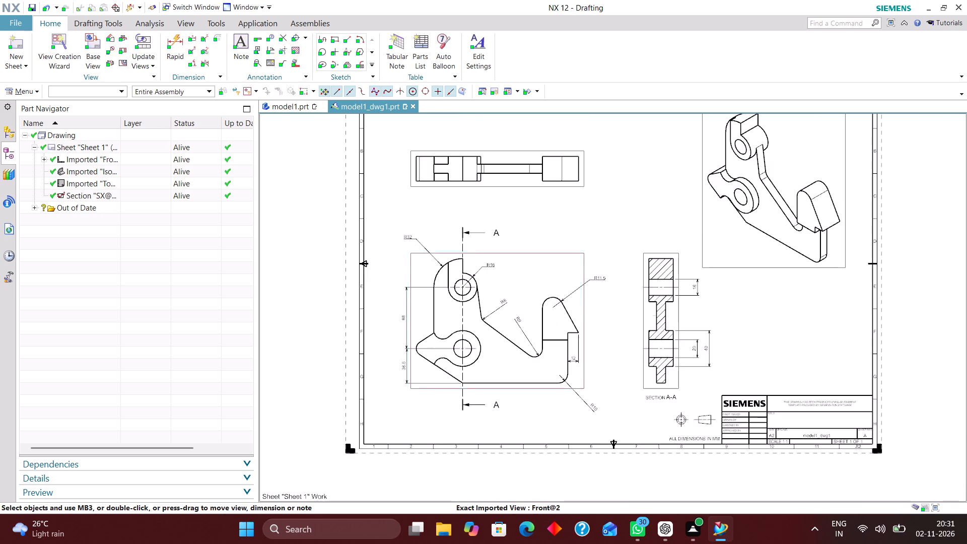
Give the R8 fillet's dimension Horizontal Text with Text above Stub and move it to the upper right of the fillet.
scroll(498, 319, "up", 6)
left_click_drag(525, 255, 464, 287)
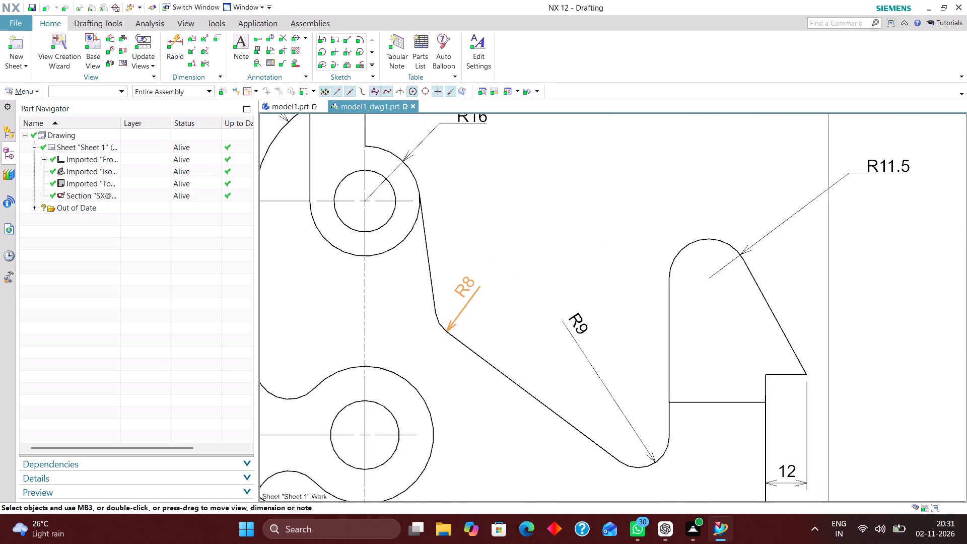
left_click_drag(464, 287, 465, 288)
double_click(468, 289)
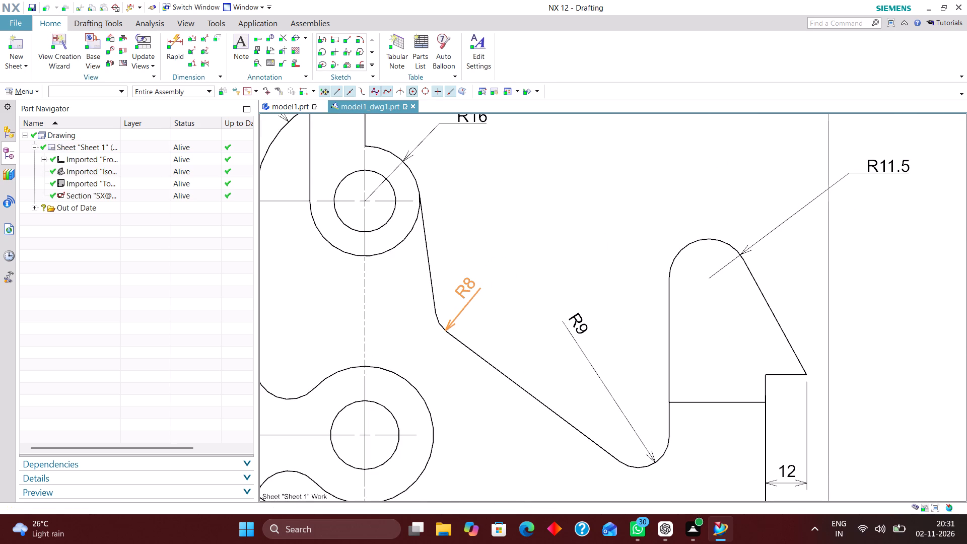
left_click(408, 330)
left_click(358, 129)
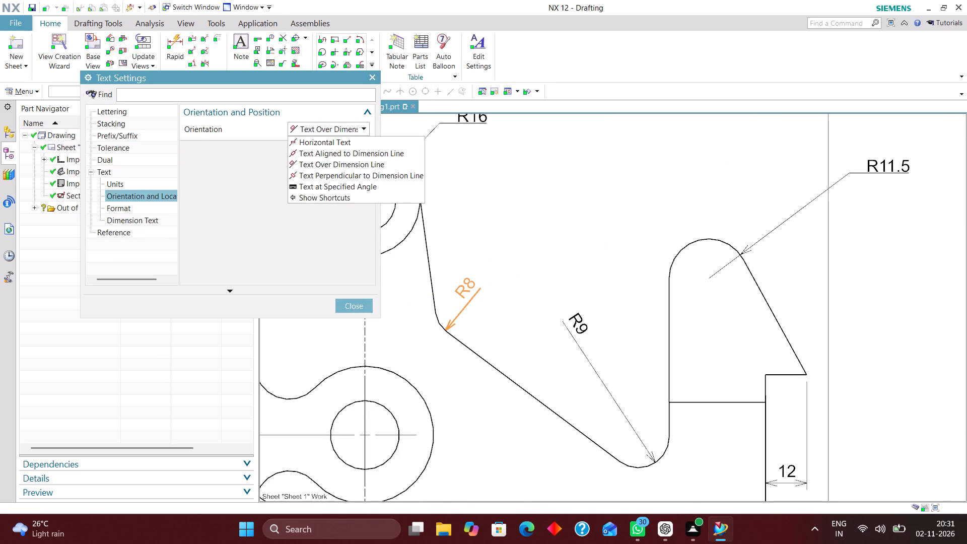
left_click(353, 141)
left_click(354, 147)
left_click(350, 170)
left_click(358, 309)
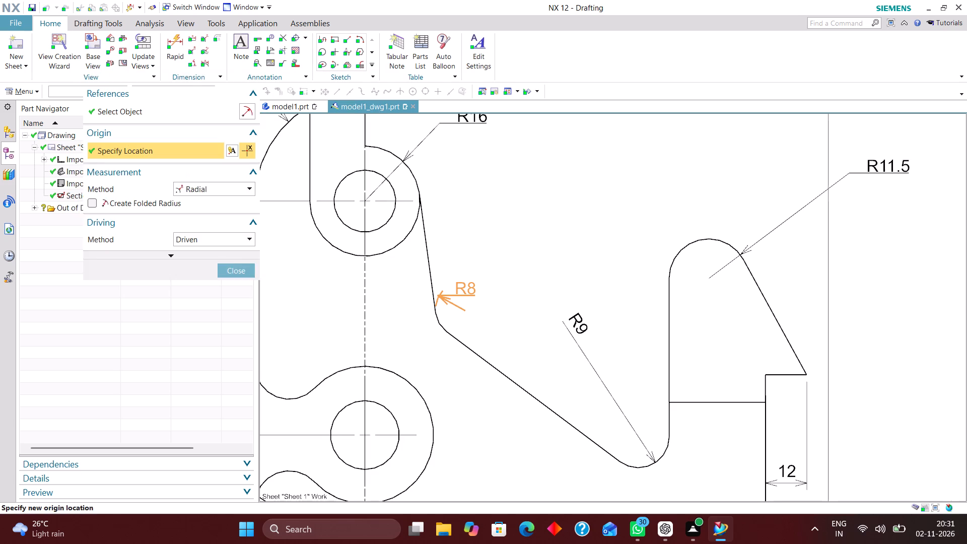
left_click(247, 270)
left_click_drag(469, 287, 531, 261)
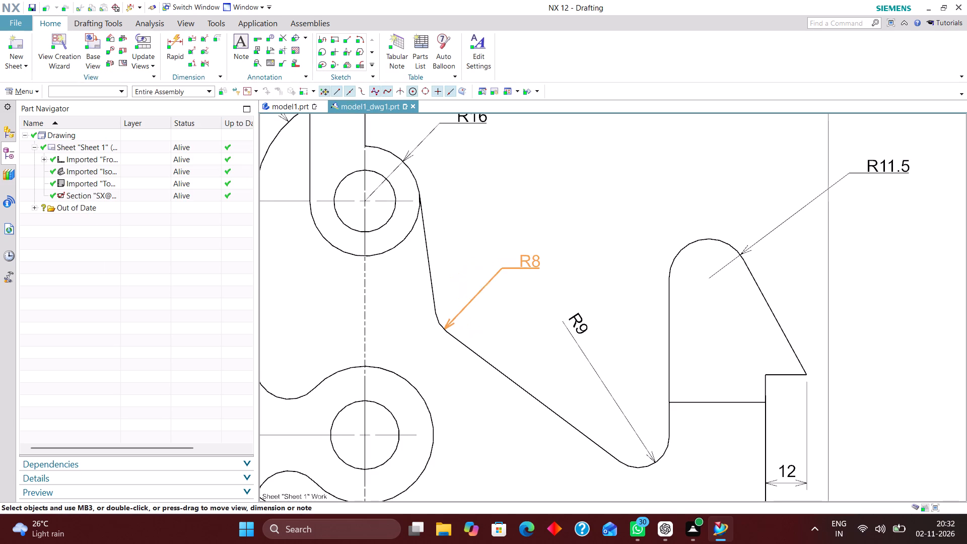
left_click_drag(531, 261, 542, 262)
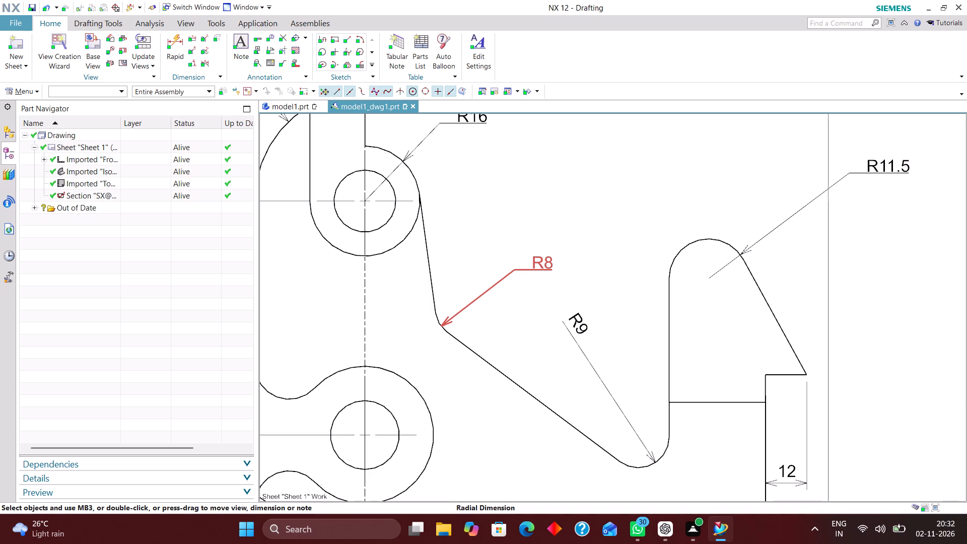
Set the R9 dimension at the hook's base arc to Horizontal Text with Text above Stub.
scroll(491, 245, "down", 1)
scroll(516, 288, "down", 2)
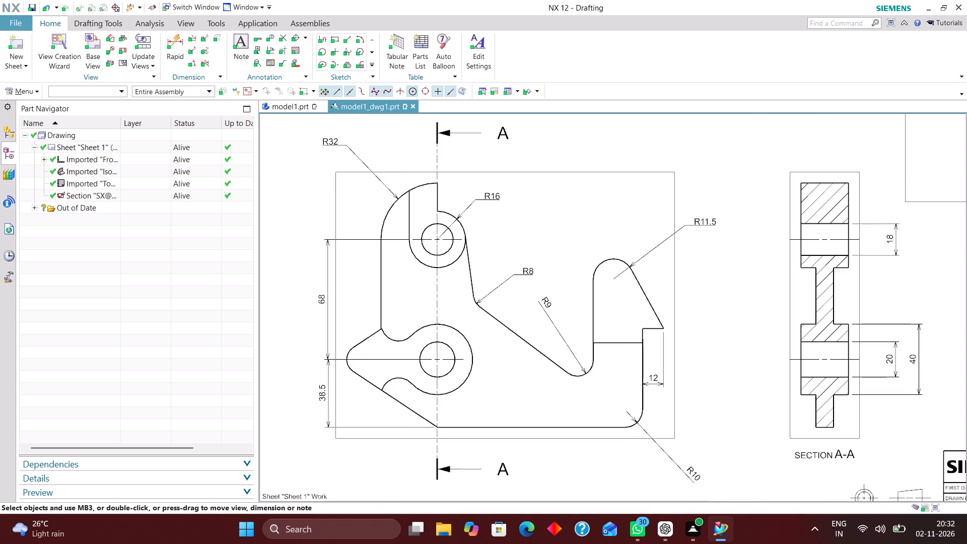
scroll(541, 318, "up", 3)
double_click(548, 297)
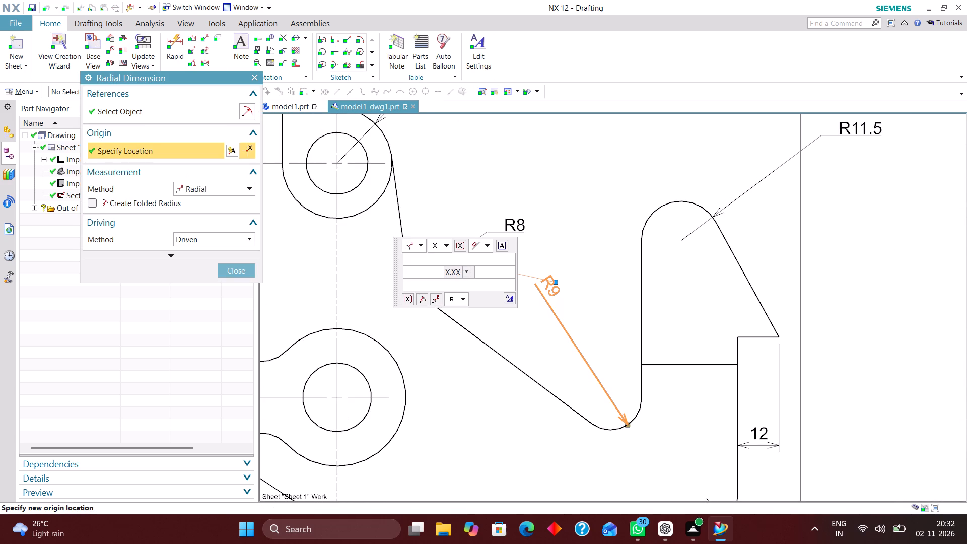
left_click(512, 297)
left_click(313, 133)
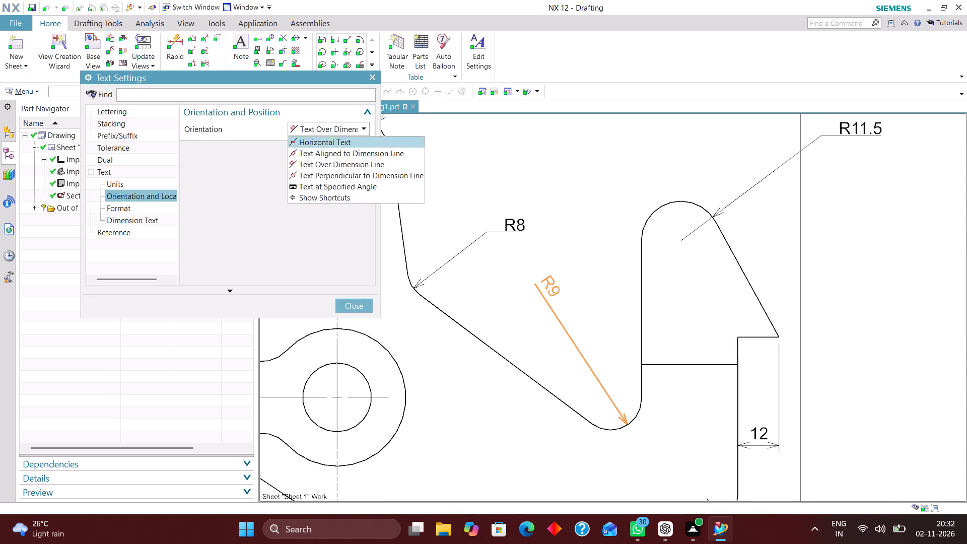
left_click(315, 144)
left_click(325, 147)
left_click(326, 166)
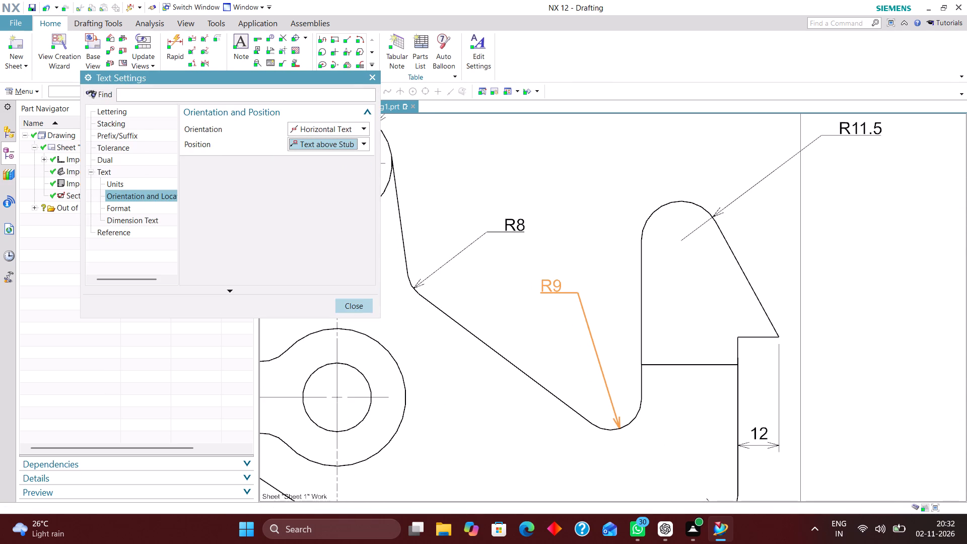
left_click(362, 307)
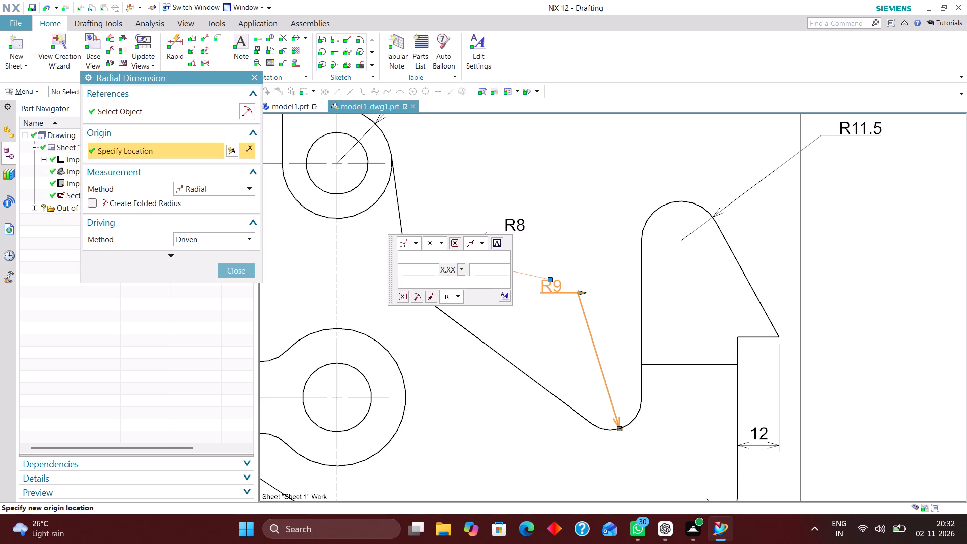
Set the R9 dimension's arrowhead to Out and move its text close to the upper left of the arc.
left_click(619, 430)
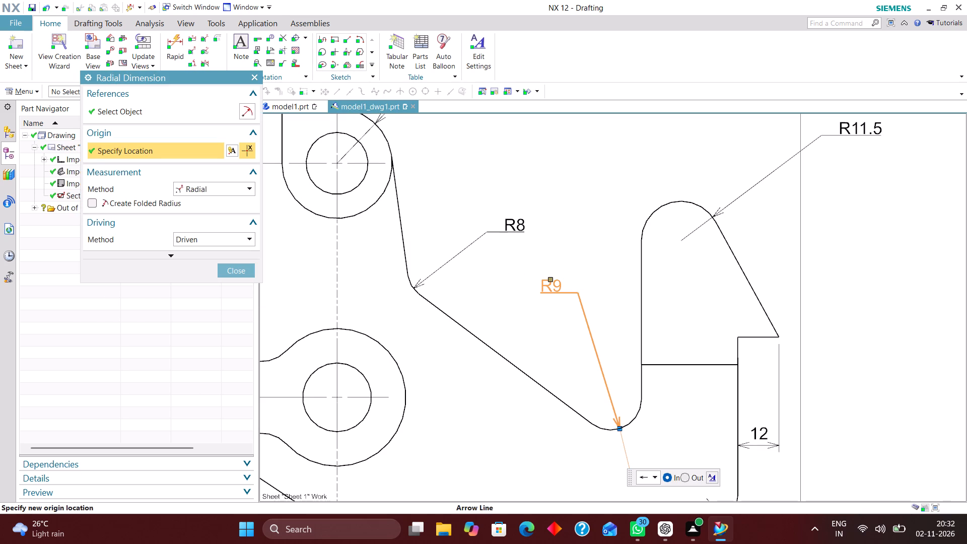
left_click(685, 478)
left_click(238, 271)
left_click_drag(542, 282, 594, 365)
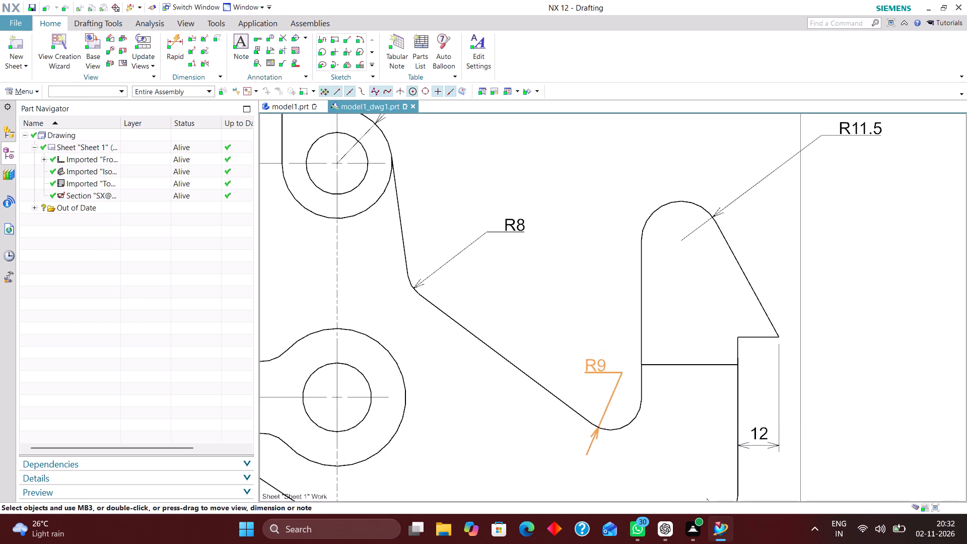
left_click_drag(594, 365, 556, 361)
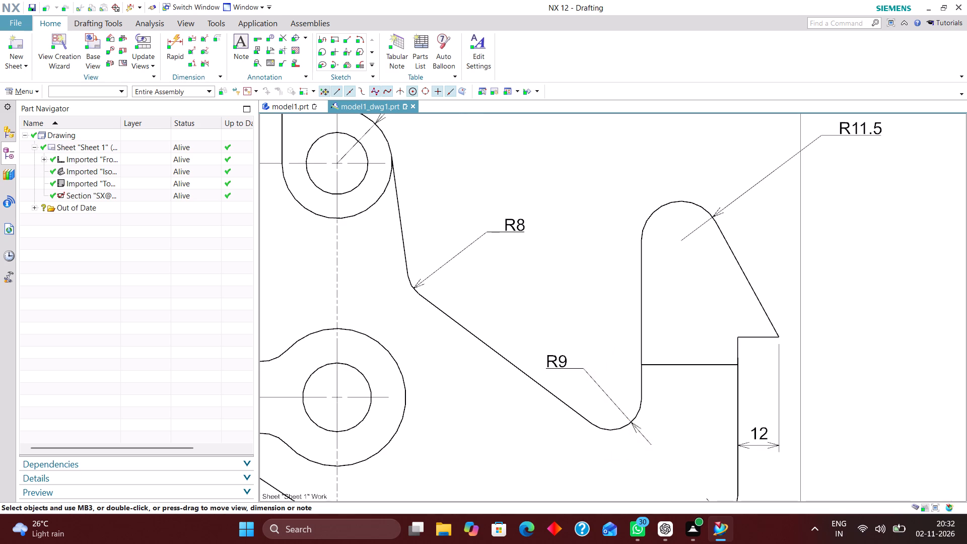
Add a center mark at the R8 fillet's center with its extension set to 1.
scroll(555, 302, "down", 4)
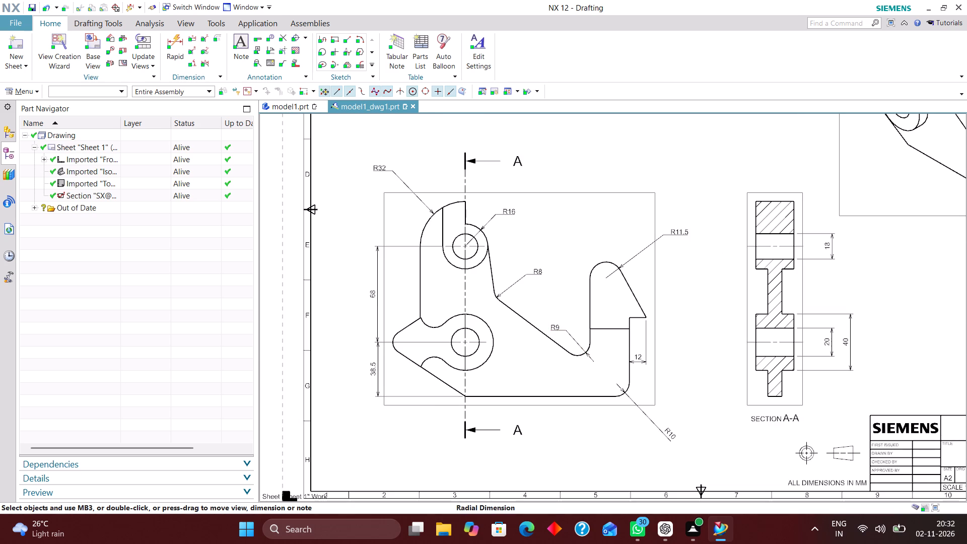
scroll(520, 288, "up", 1)
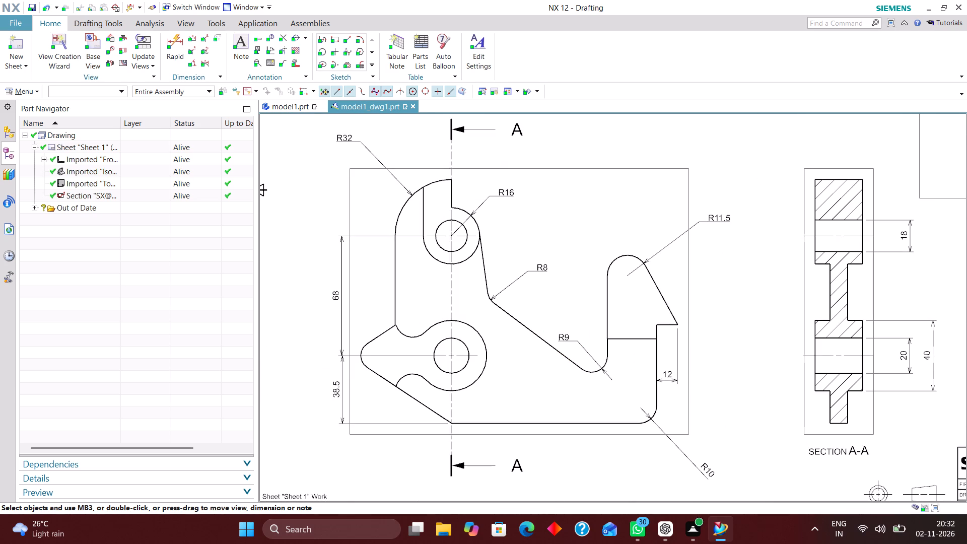
left_click(292, 36)
scroll(477, 294, "up", 3)
left_click(494, 298)
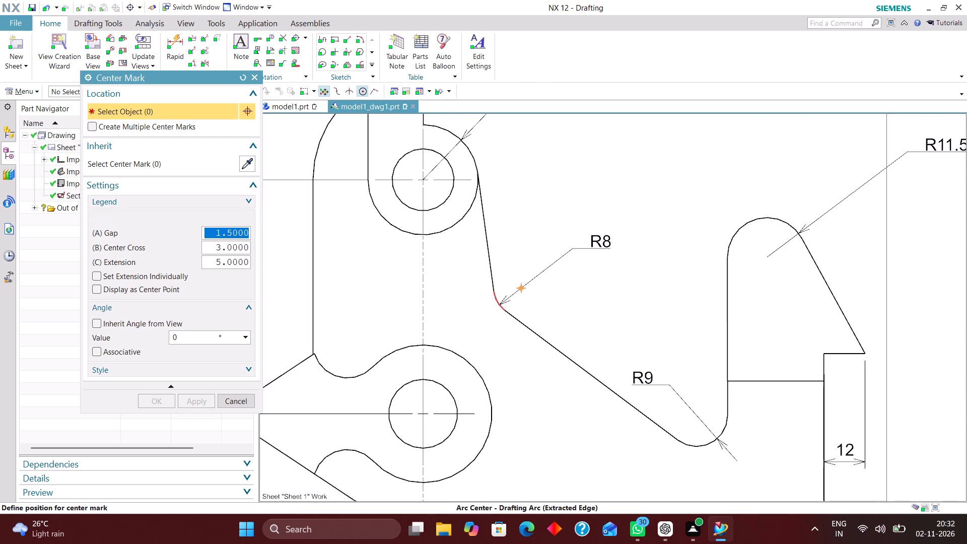
left_click_drag(524, 237, 524, 244)
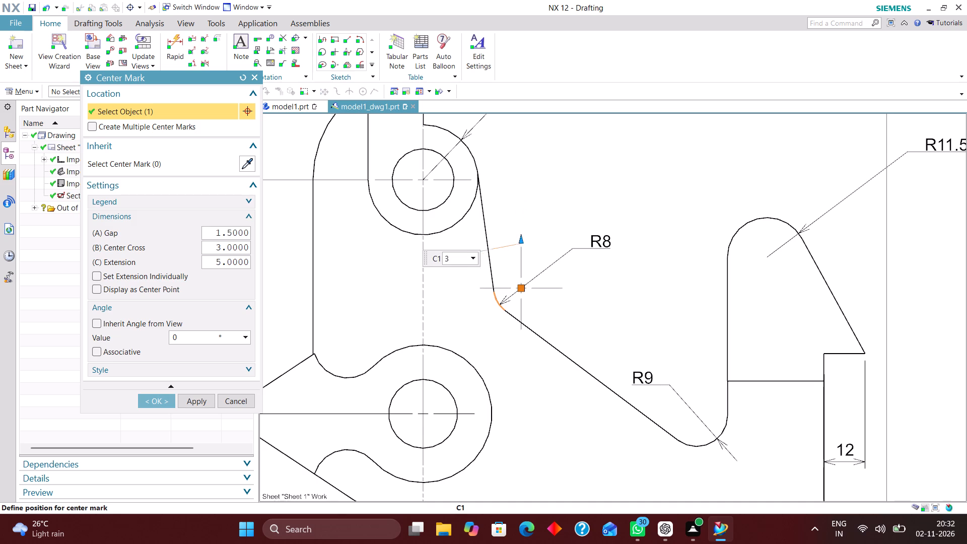
left_click_drag(524, 244, 524, 252)
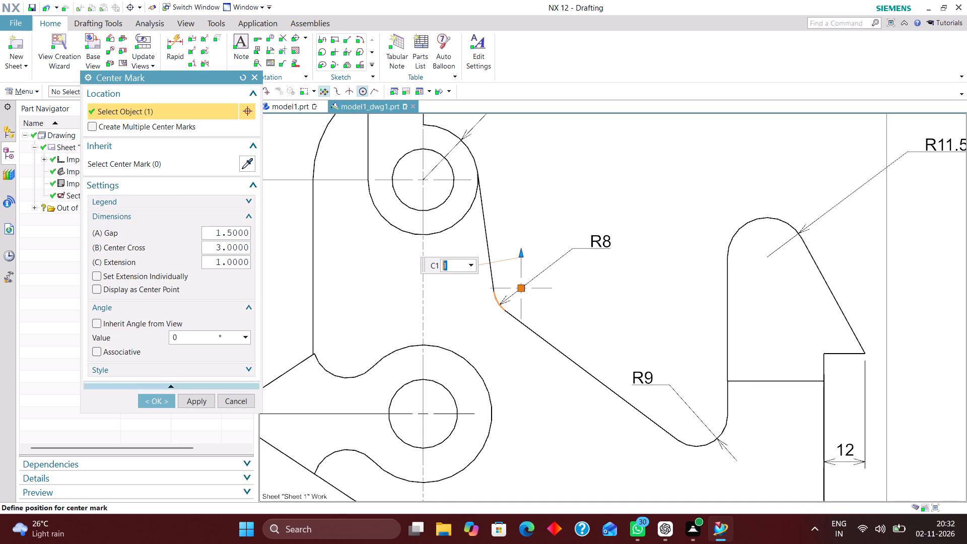
left_click(159, 402)
Add a center mark at the center of the R9 arc.
scroll(386, 276, "down", 3)
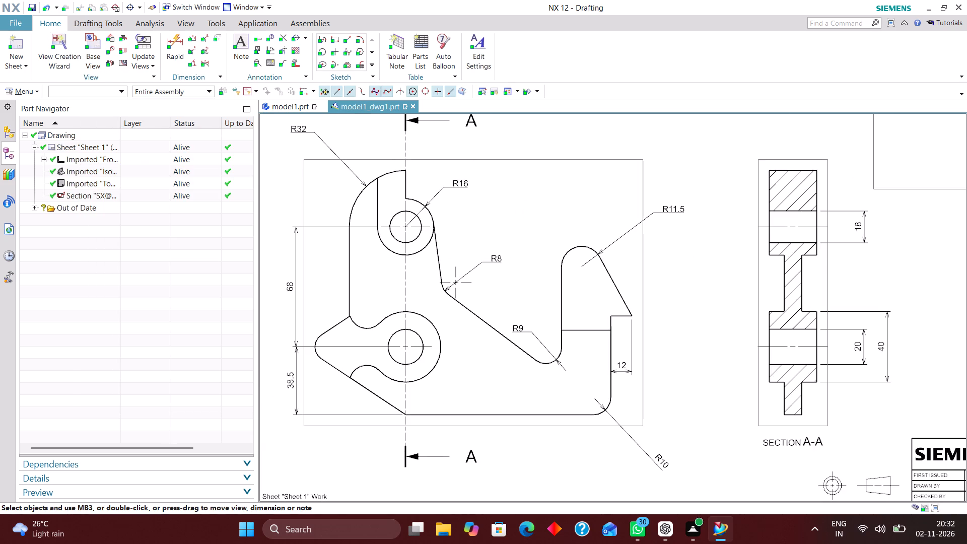
left_click(293, 34)
scroll(547, 367, "up", 5)
left_click(545, 358)
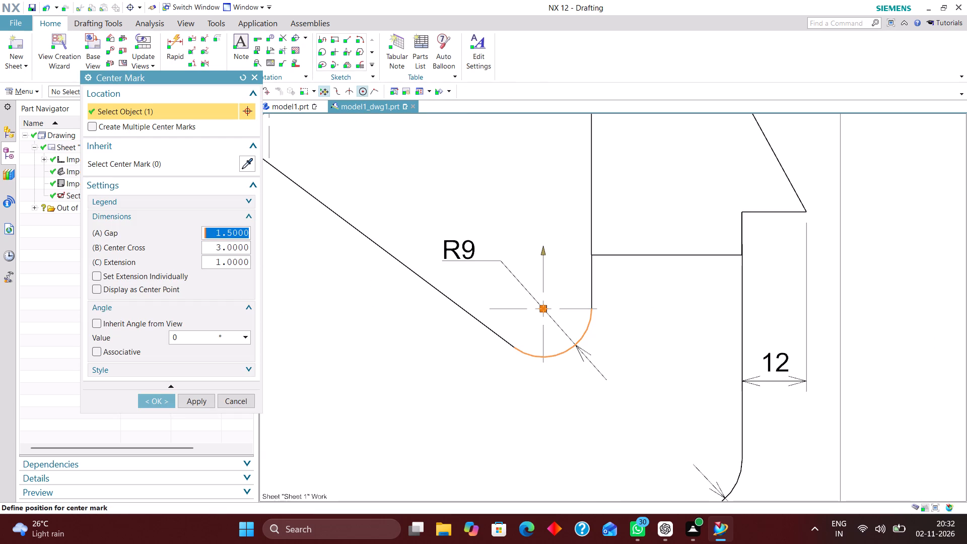
left_click(164, 401)
scroll(469, 336, "down", 4)
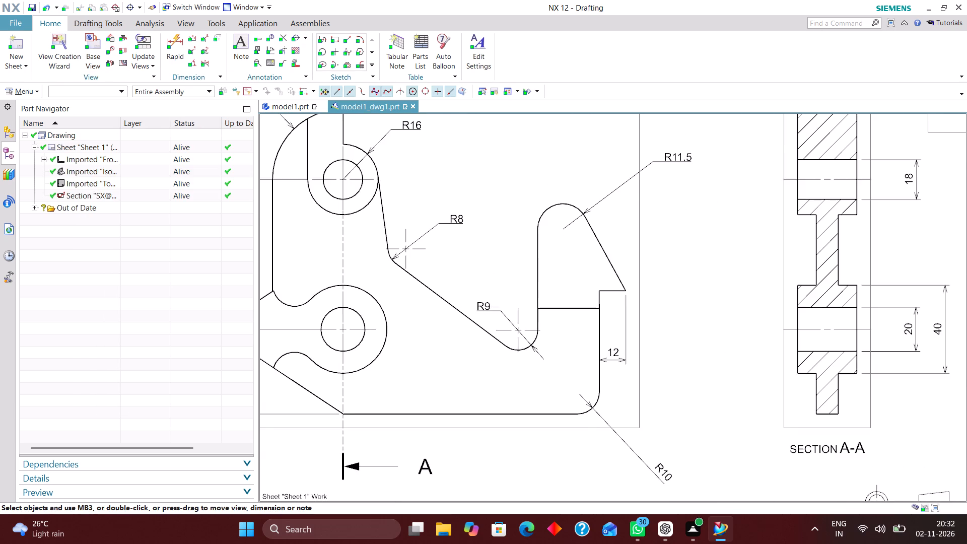
scroll(486, 354, "down", 1)
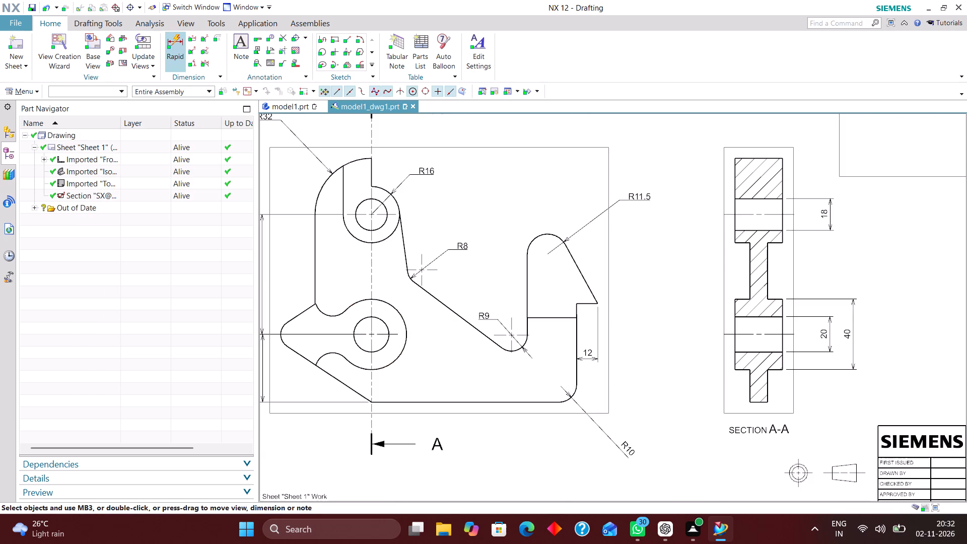
With Rapid Dimension set to Inferred, dimension horizontally from the R9 arc center to the bracket's outer vertical edge, placing it below the front view.
left_click(173, 36)
left_click(228, 203)
left_click(219, 217)
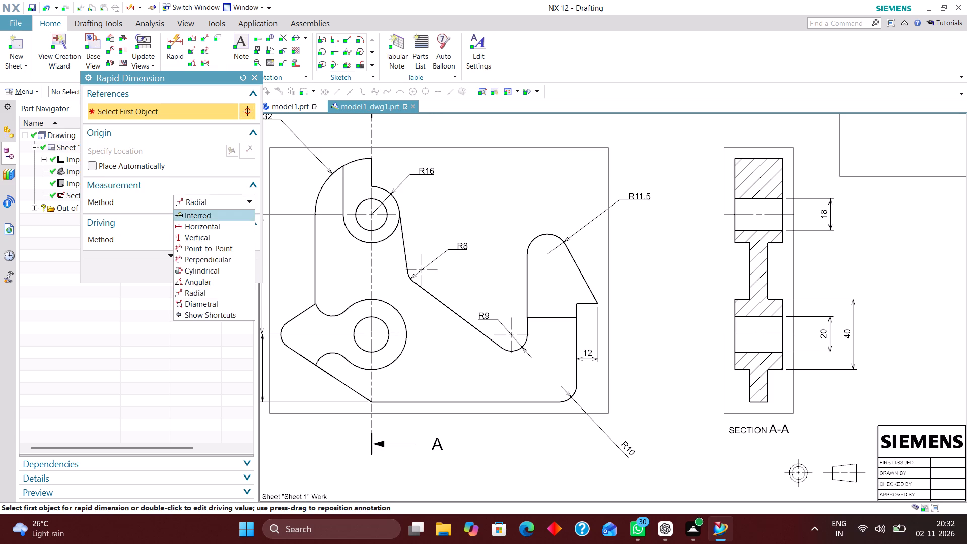
scroll(516, 390, "up", 3)
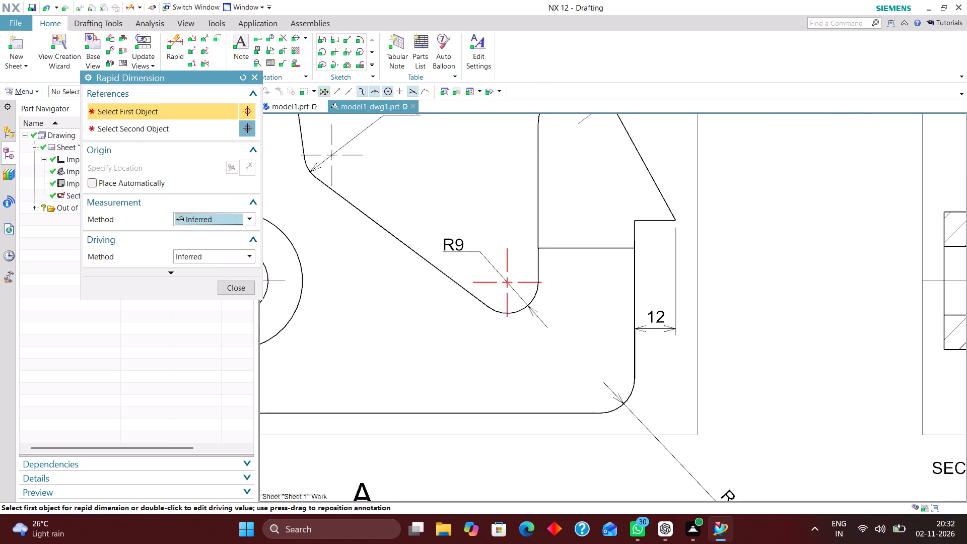
left_click(508, 303)
left_click(635, 380)
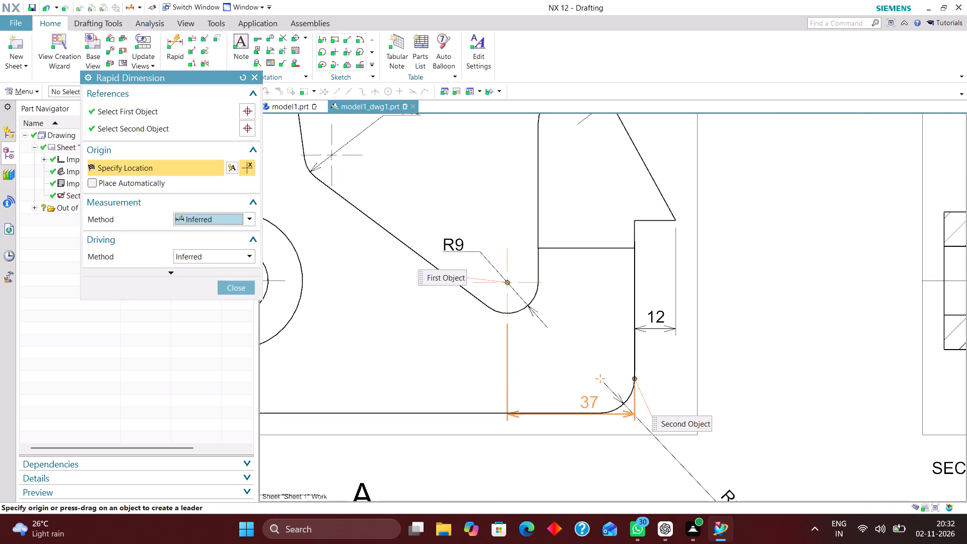
scroll(565, 375, "down", 3)
left_click(569, 430)
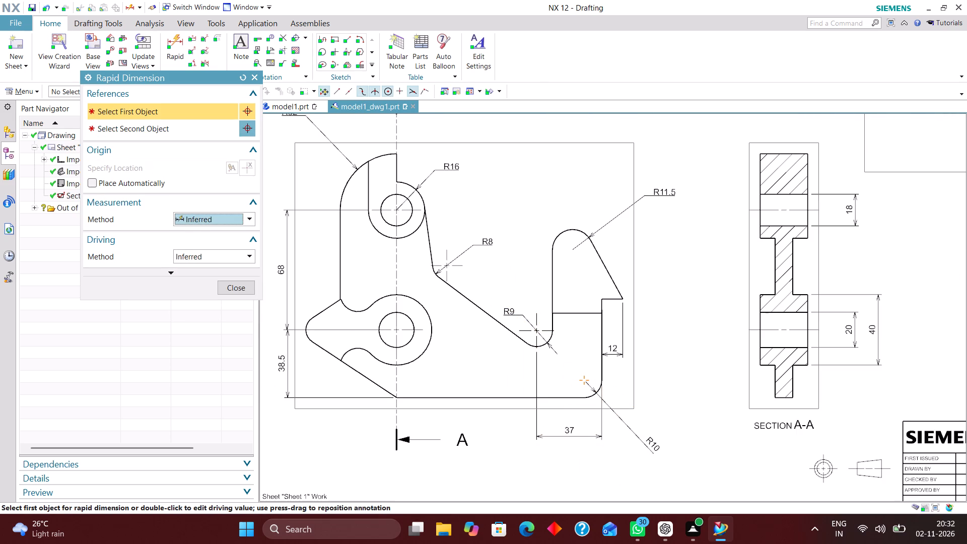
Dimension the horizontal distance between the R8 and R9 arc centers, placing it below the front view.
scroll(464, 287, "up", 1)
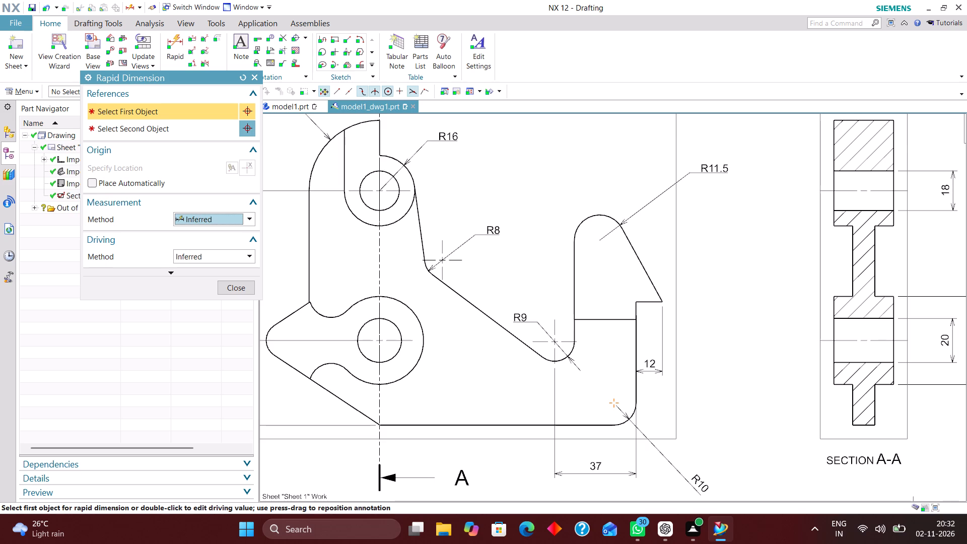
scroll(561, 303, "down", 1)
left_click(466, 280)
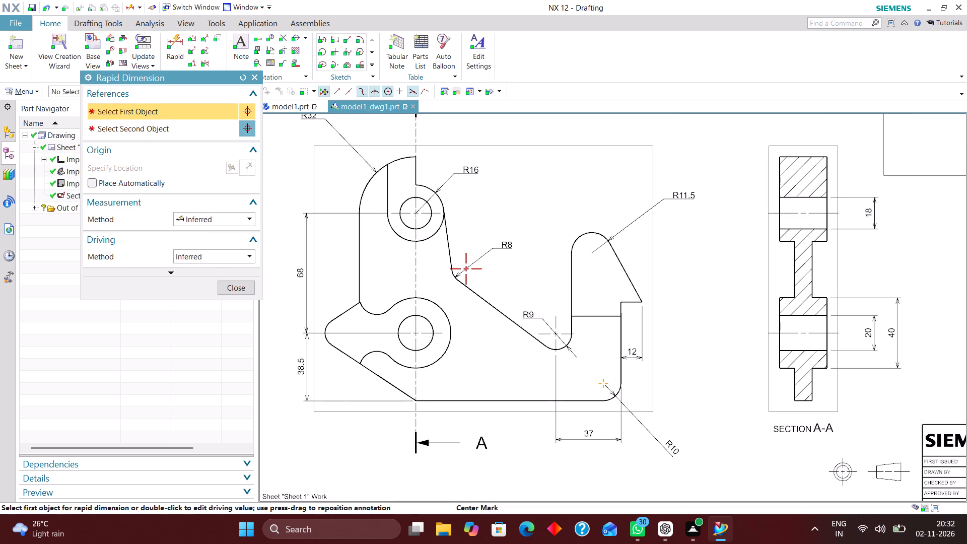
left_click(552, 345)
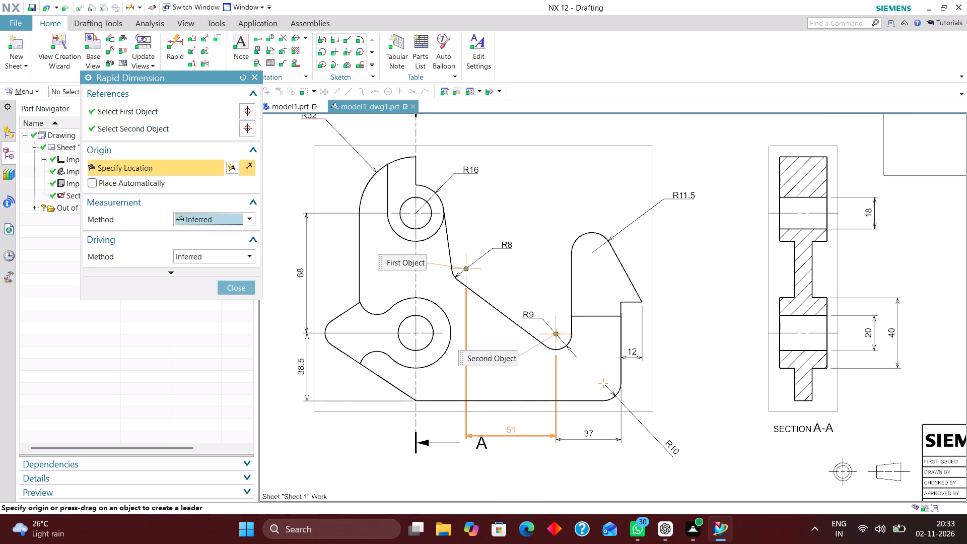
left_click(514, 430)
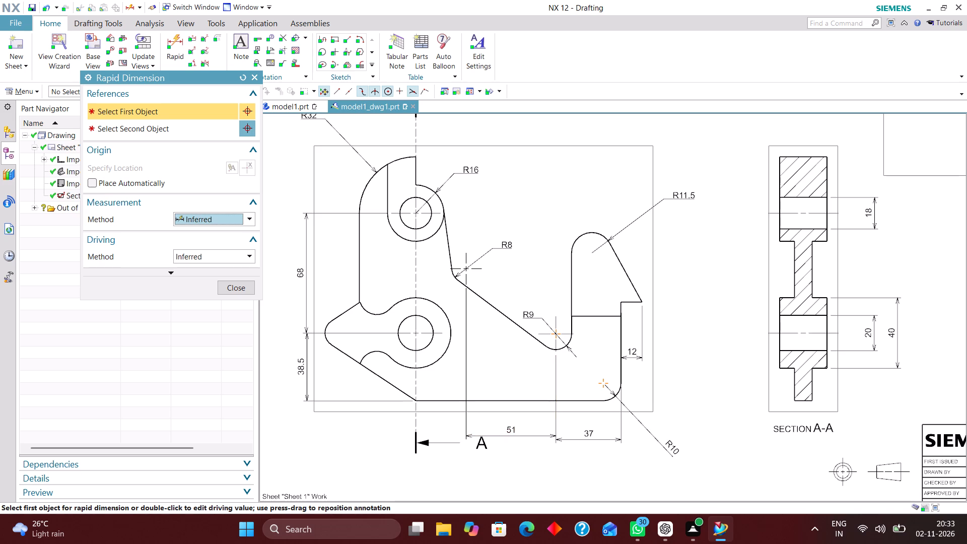
Move the lower section label A to just beneath its arrow in the front view.
left_click_drag(483, 443, 435, 455)
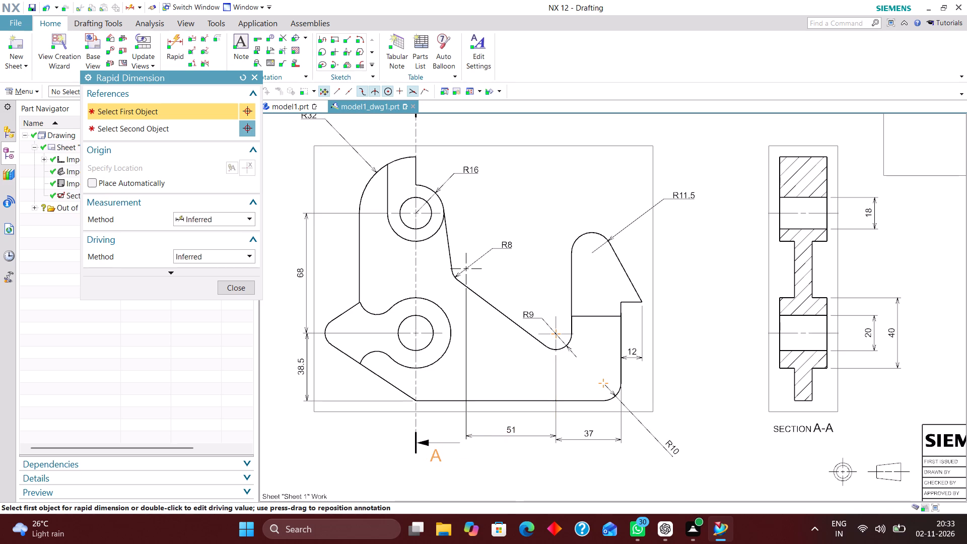
left_click_drag(435, 455, 435, 455)
Raise the 37 dimension slightly to line up with the dimension between the R8 and R9 centers.
left_click_drag(587, 437, 586, 429)
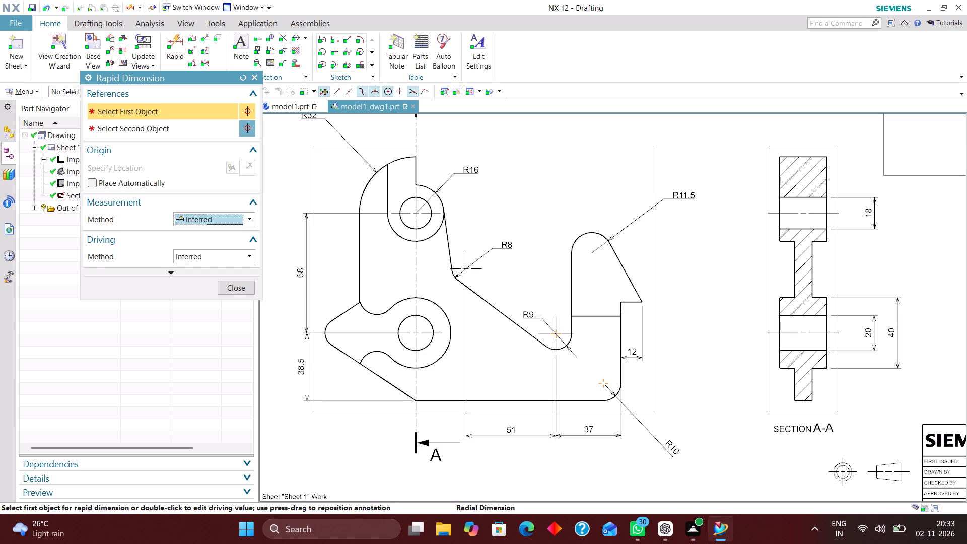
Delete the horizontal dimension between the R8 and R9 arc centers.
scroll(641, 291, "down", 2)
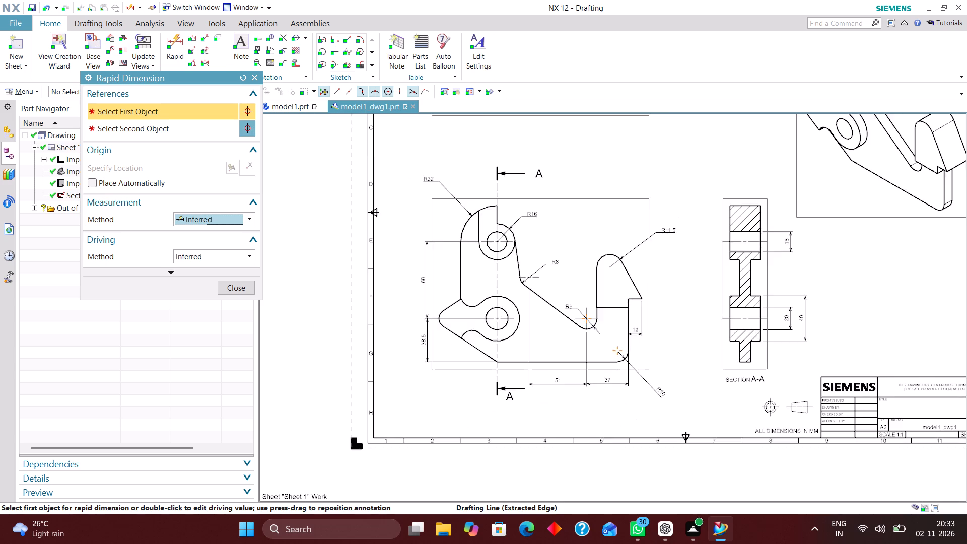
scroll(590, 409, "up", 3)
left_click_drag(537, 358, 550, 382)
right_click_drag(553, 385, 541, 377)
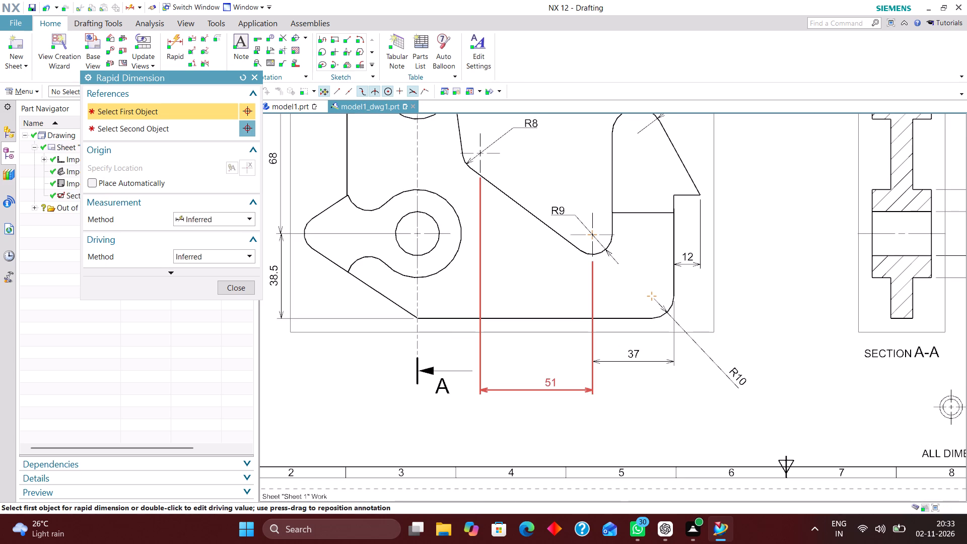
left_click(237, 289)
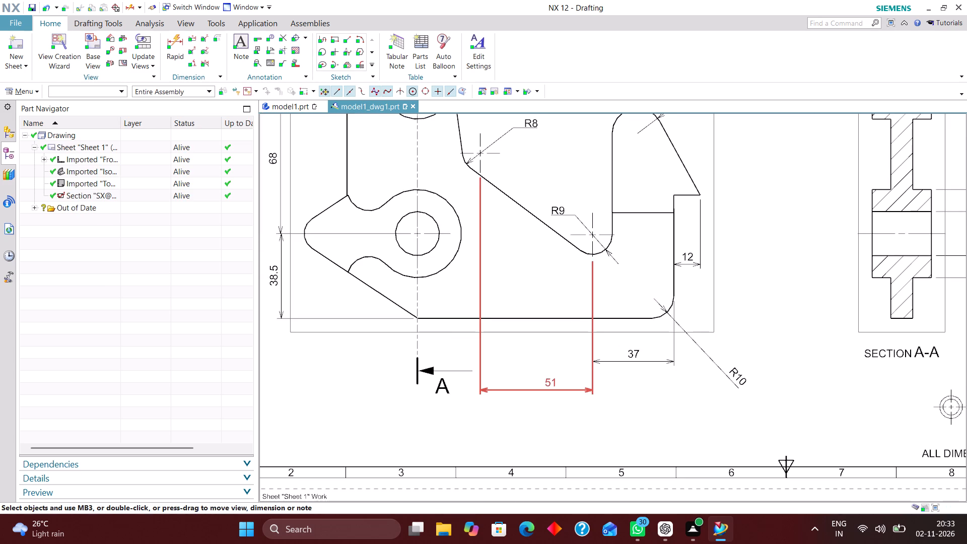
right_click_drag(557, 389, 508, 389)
Dimension horizontally from the R8 arc center to the bracket's outer vertical edge, placing it below the 37 dimension.
left_click(176, 36)
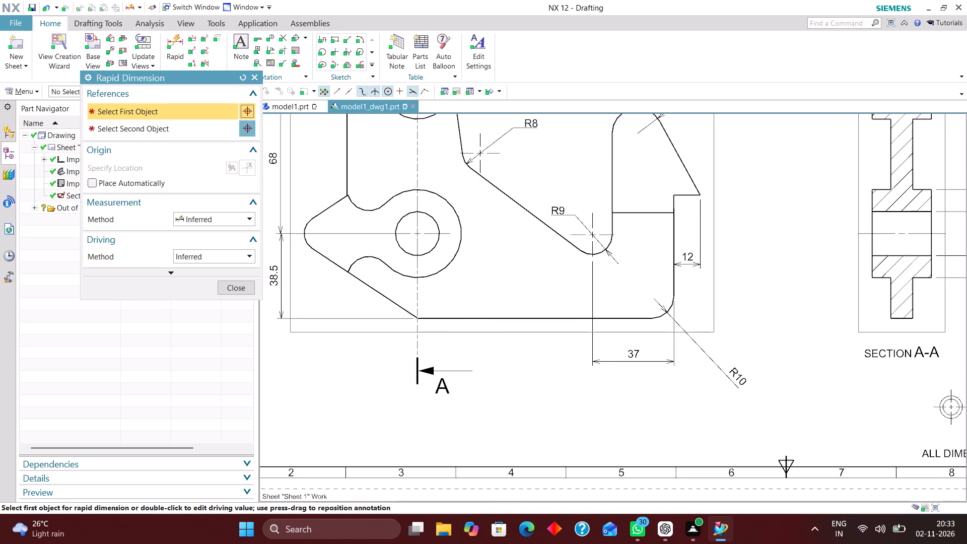
left_click(675, 295)
left_click(478, 167)
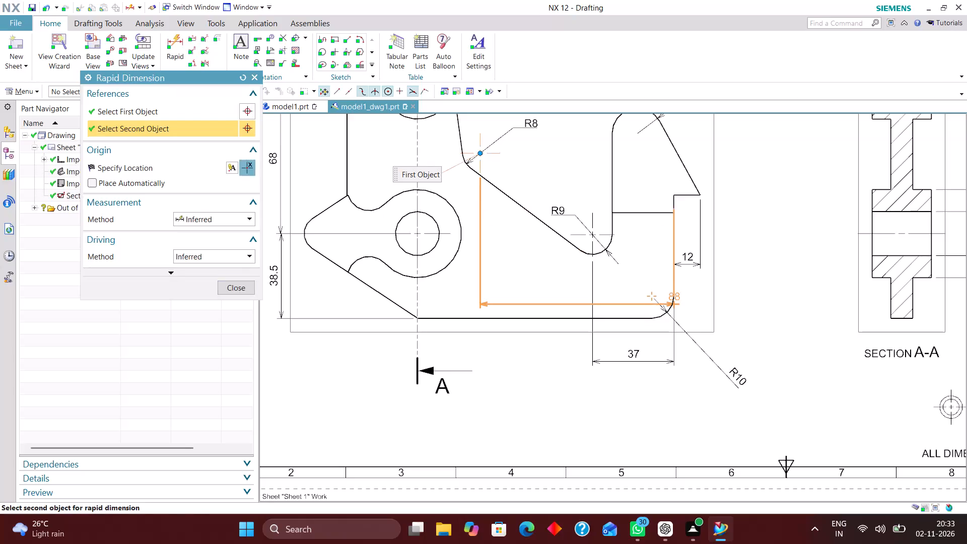
left_click(584, 383)
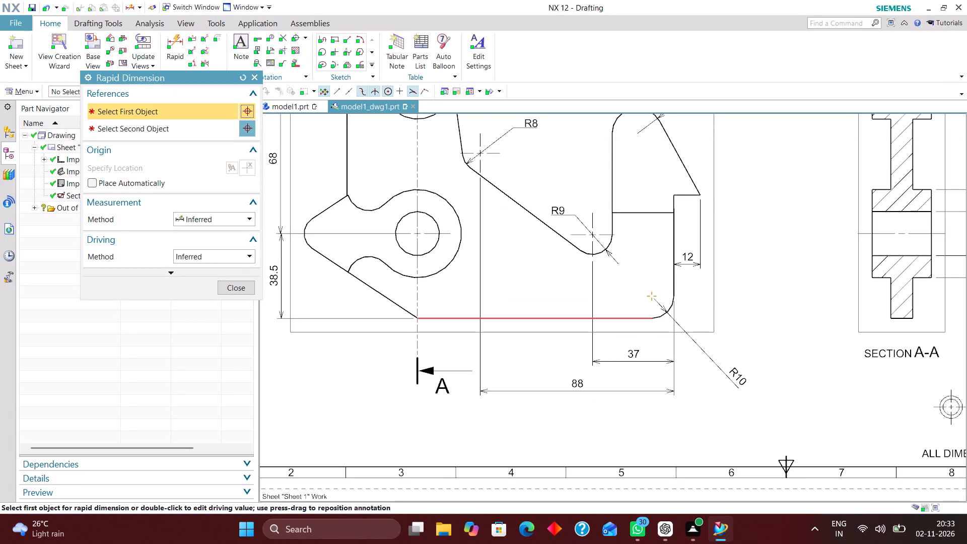
Dimension horizontally from the lower hole's center to the bracket's outer vertical edge, placing it below the 88 dimension.
left_click(419, 245)
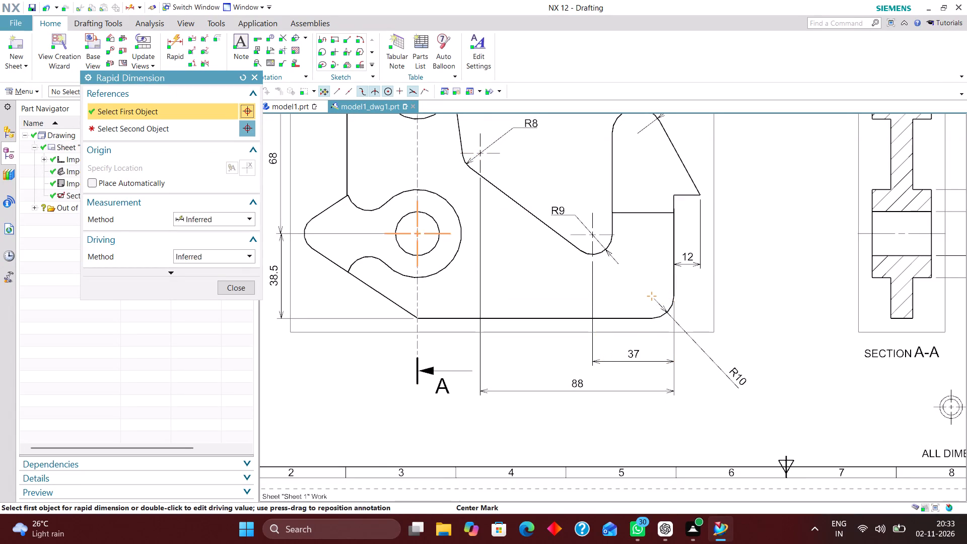
left_click(674, 295)
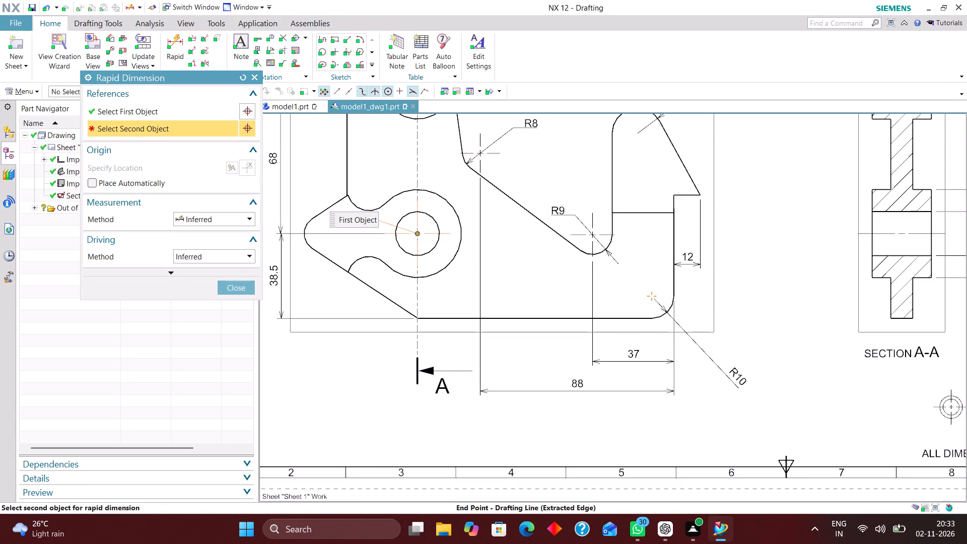
left_click(543, 416)
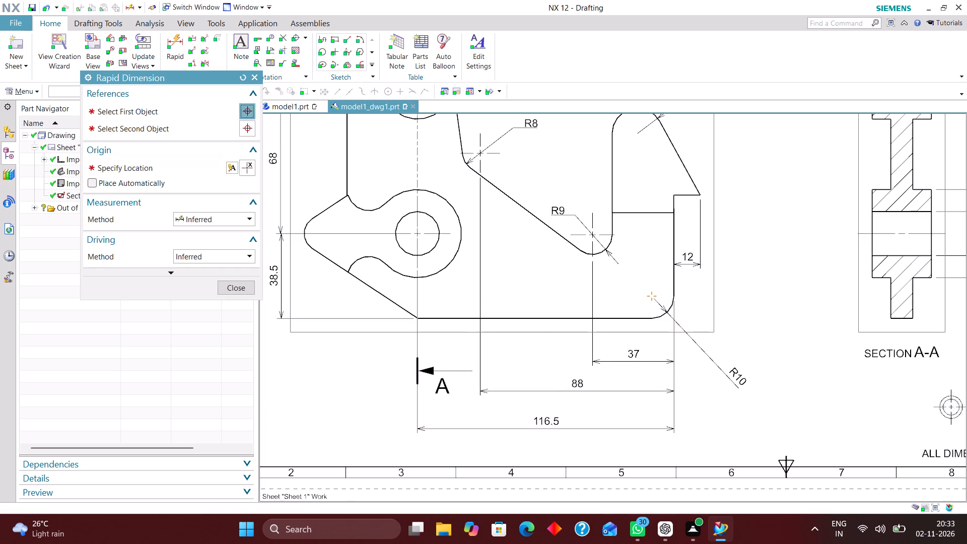
left_click(241, 290)
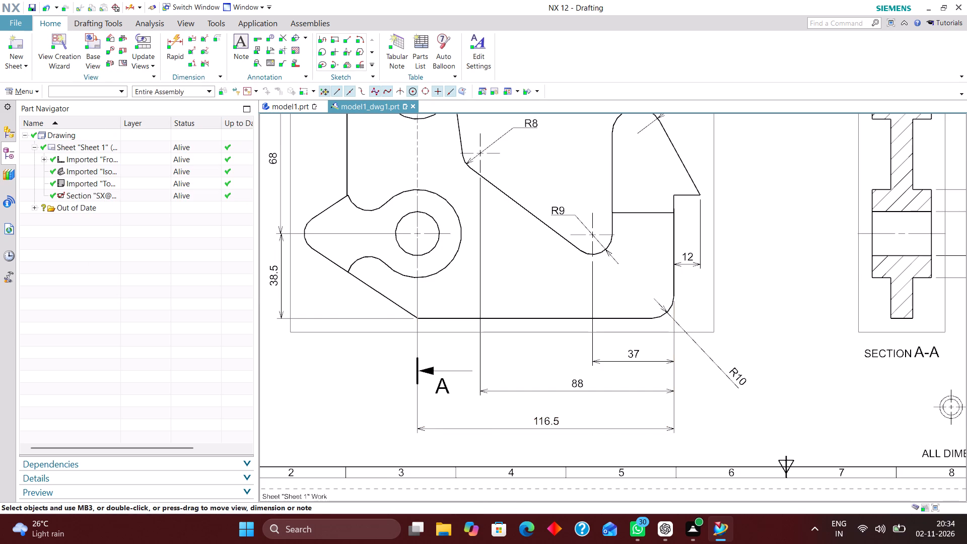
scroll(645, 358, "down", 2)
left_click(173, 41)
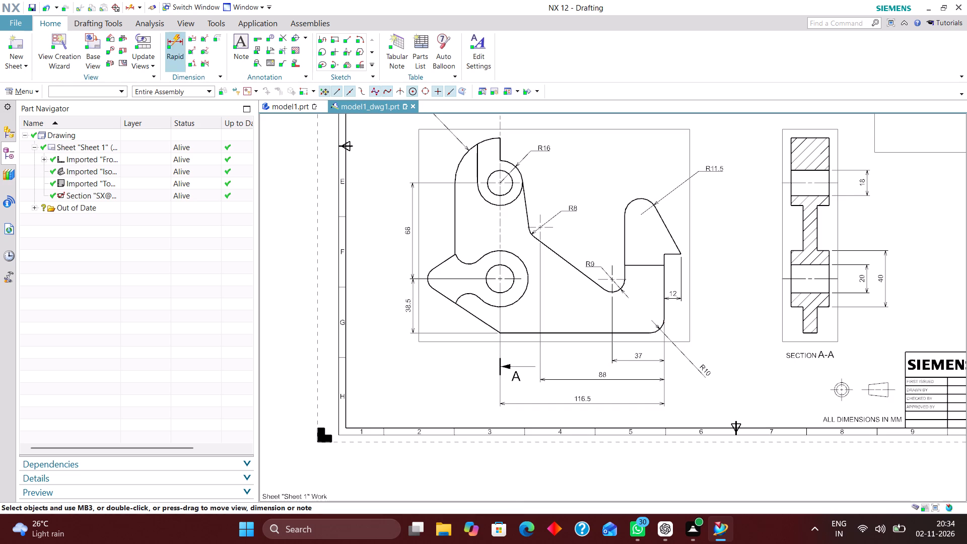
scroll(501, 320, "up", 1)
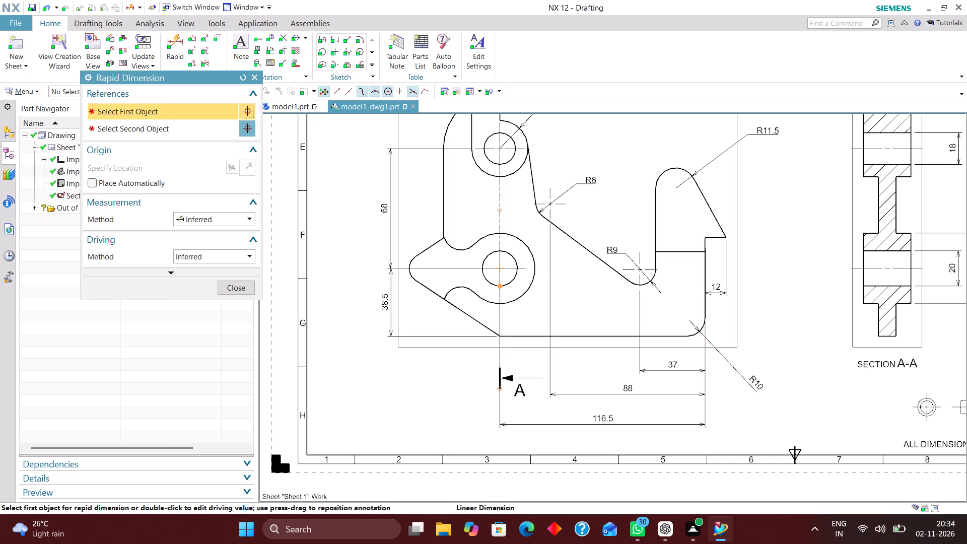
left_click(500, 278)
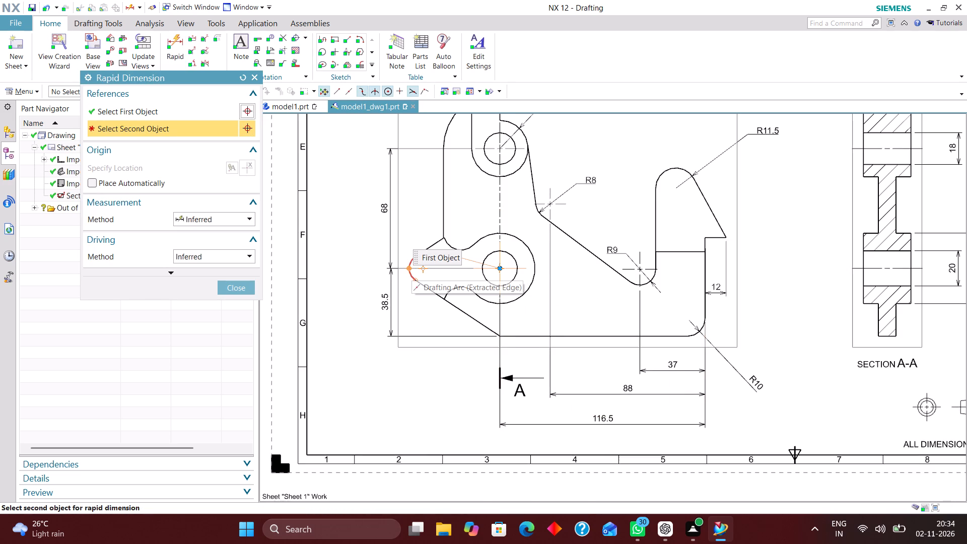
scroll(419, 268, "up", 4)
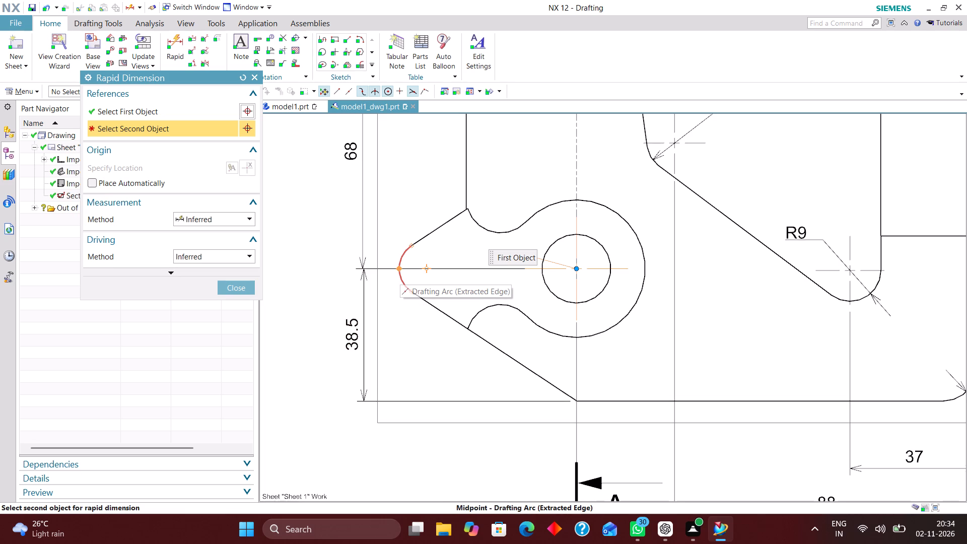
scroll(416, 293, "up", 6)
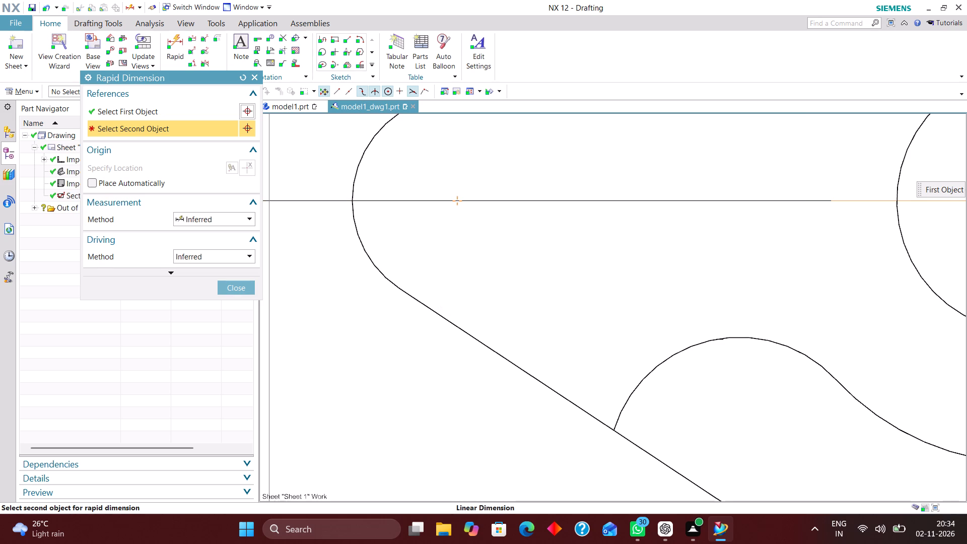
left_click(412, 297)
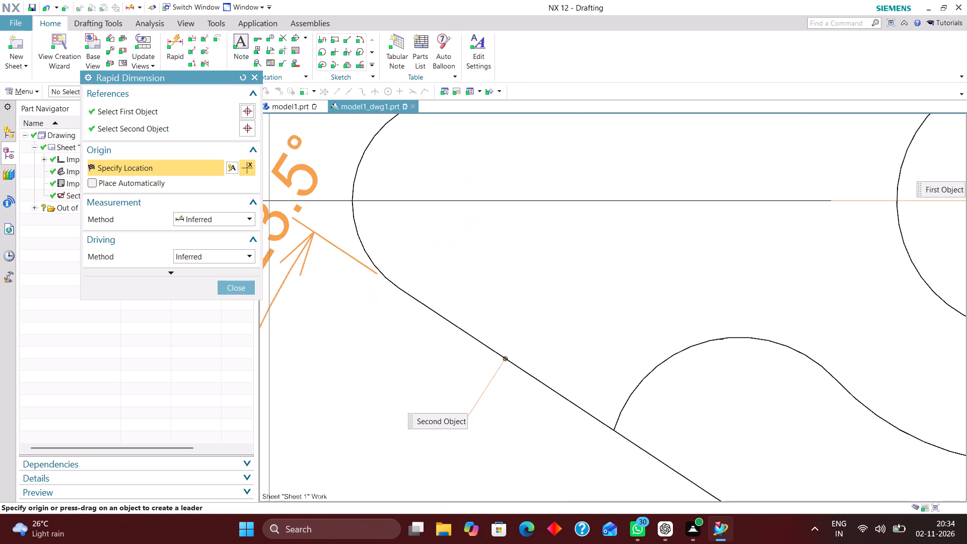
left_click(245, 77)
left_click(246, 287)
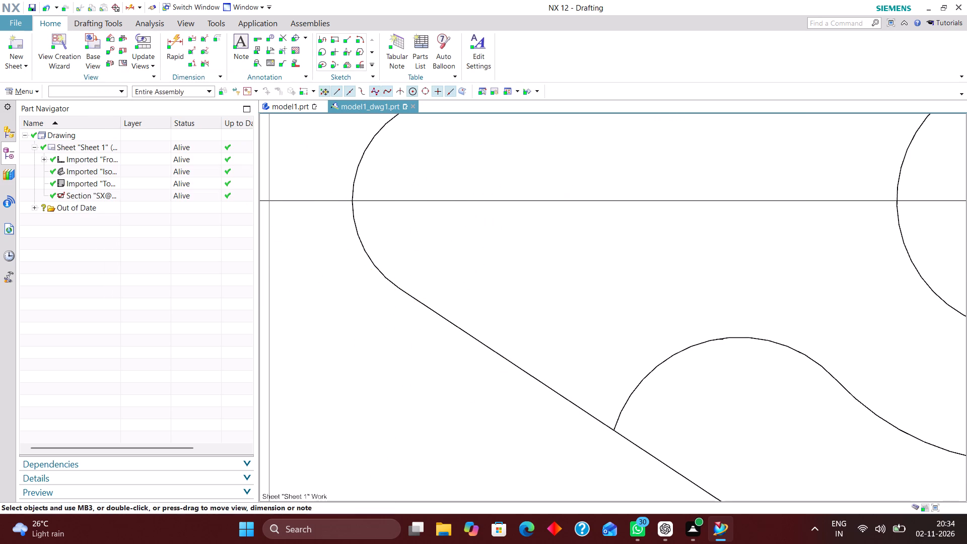
Add a center mark at the center of the rounded nose arc beside the lower hole in the front view.
scroll(412, 244, "down", 5)
left_click(296, 38)
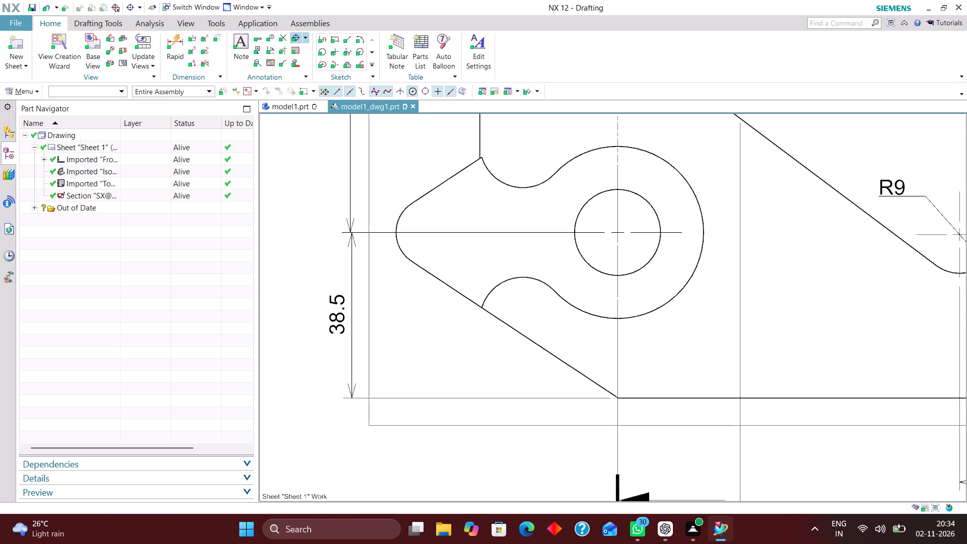
scroll(397, 251, "up", 2)
left_click(399, 247)
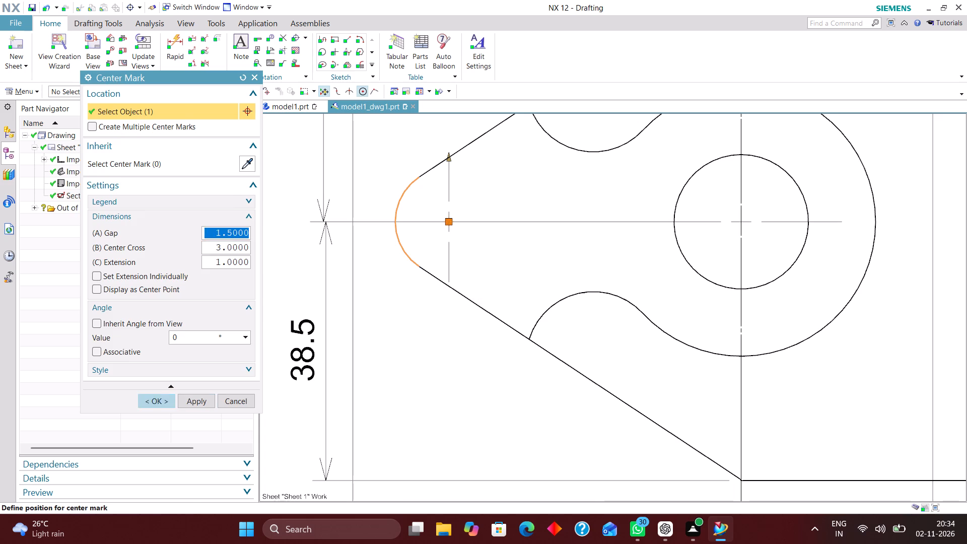
left_click(161, 401)
Dimension horizontally from the nose arc's center mark to the lower hole's center, placing it below the front view.
scroll(375, 306, "down", 3)
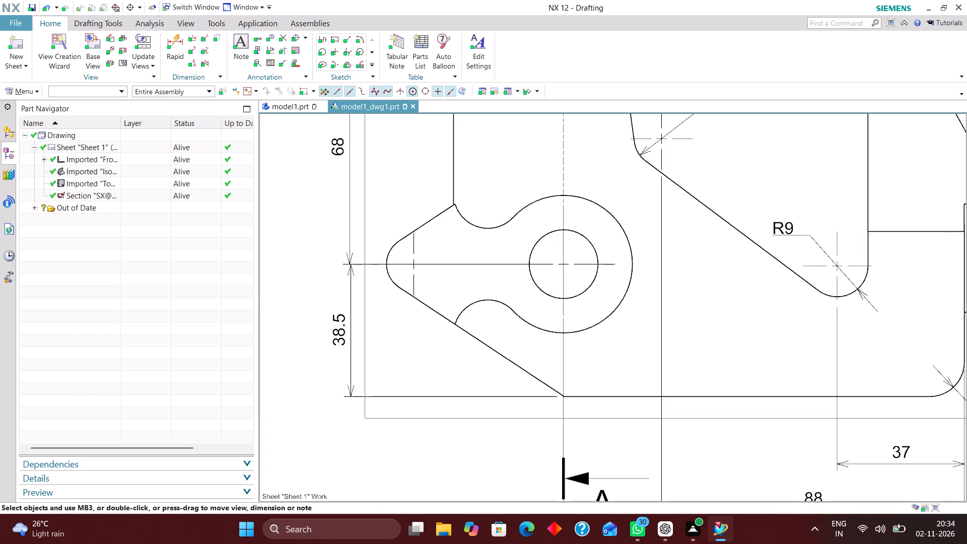
left_click(176, 42)
scroll(499, 249, "down", 3)
scroll(520, 367, "up", 2)
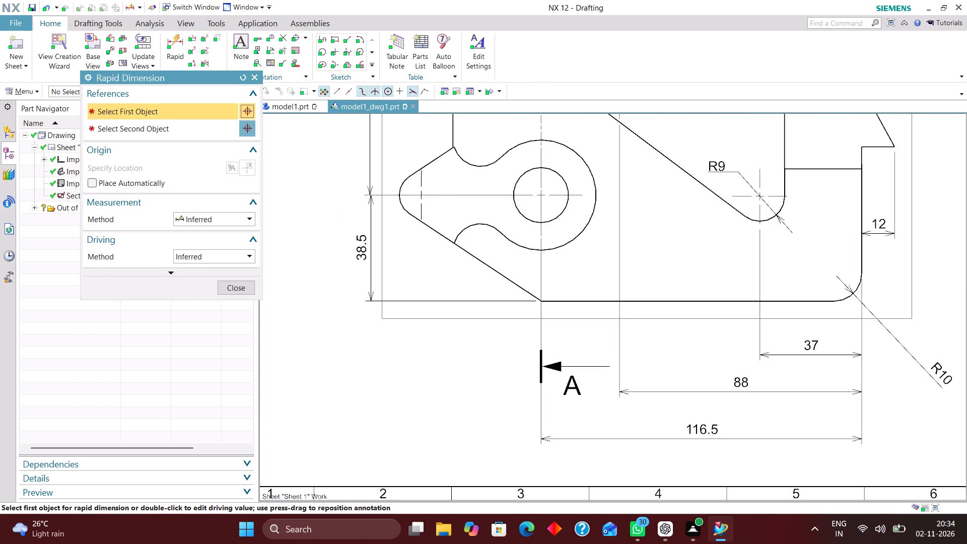
left_click(424, 210)
scroll(617, 378, "down", 3)
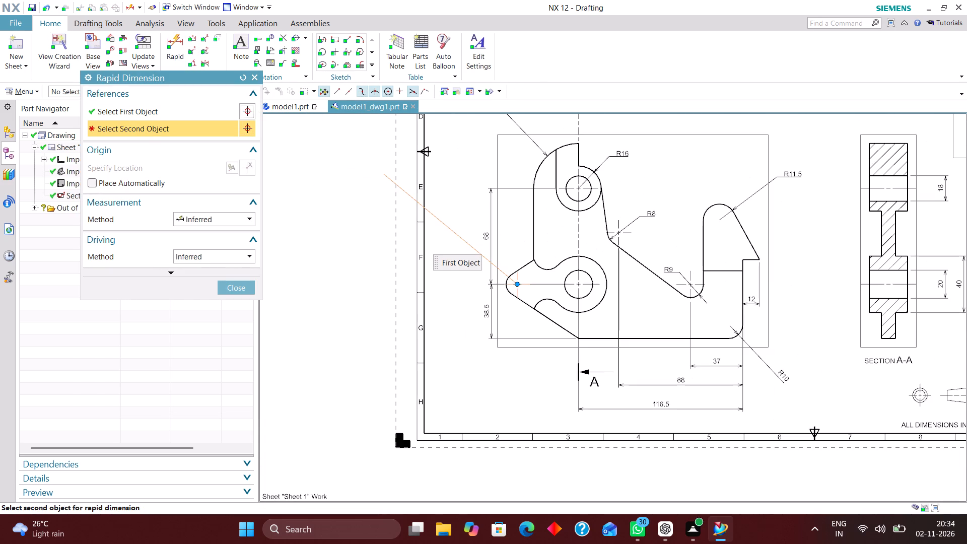
scroll(581, 294, "up", 3)
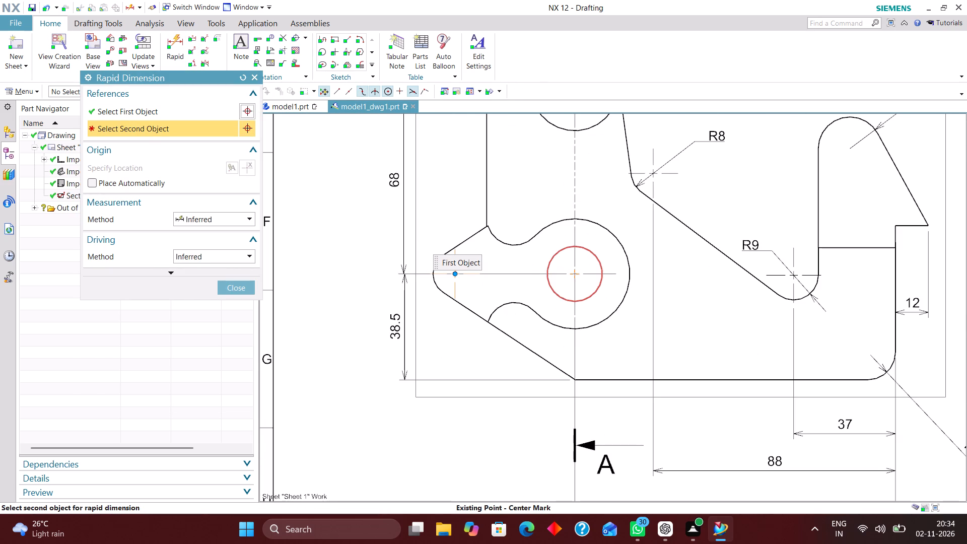
left_click(574, 292)
scroll(524, 421, "down", 2)
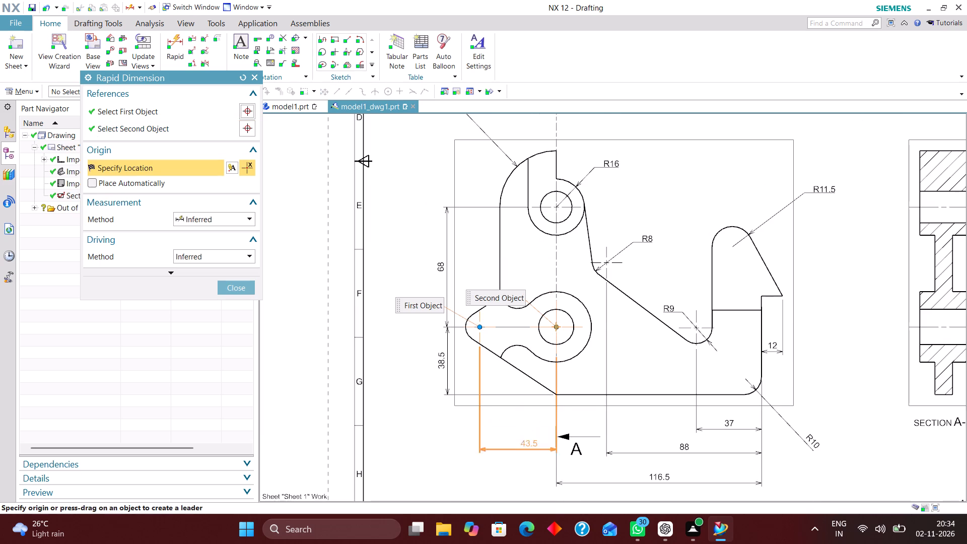
left_click(523, 460)
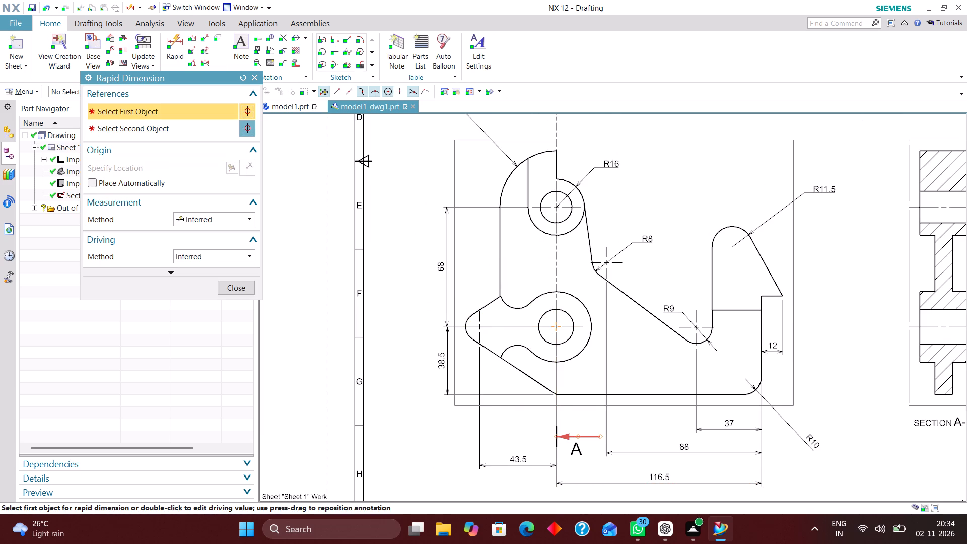
Dimension the hook's horizontal width between its two vertical edges in the front view, placing it inside the hook outline.
scroll(536, 423, "down", 2)
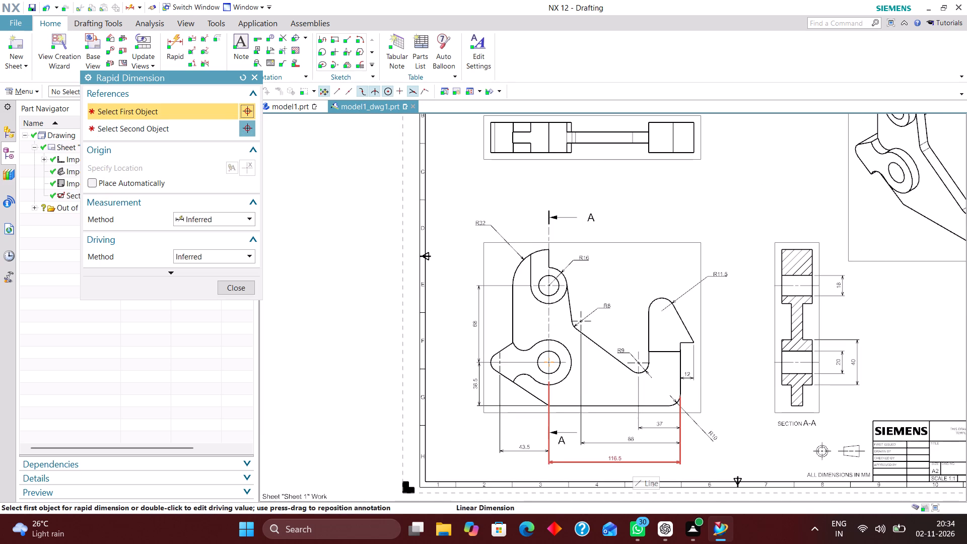
scroll(662, 354, "up", 3)
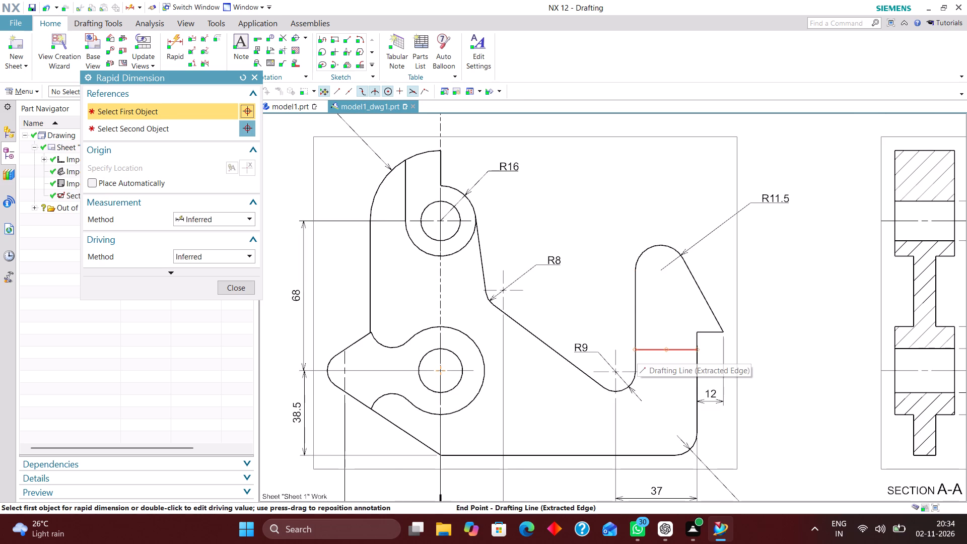
left_click(637, 348)
left_click(695, 348)
left_click(669, 307)
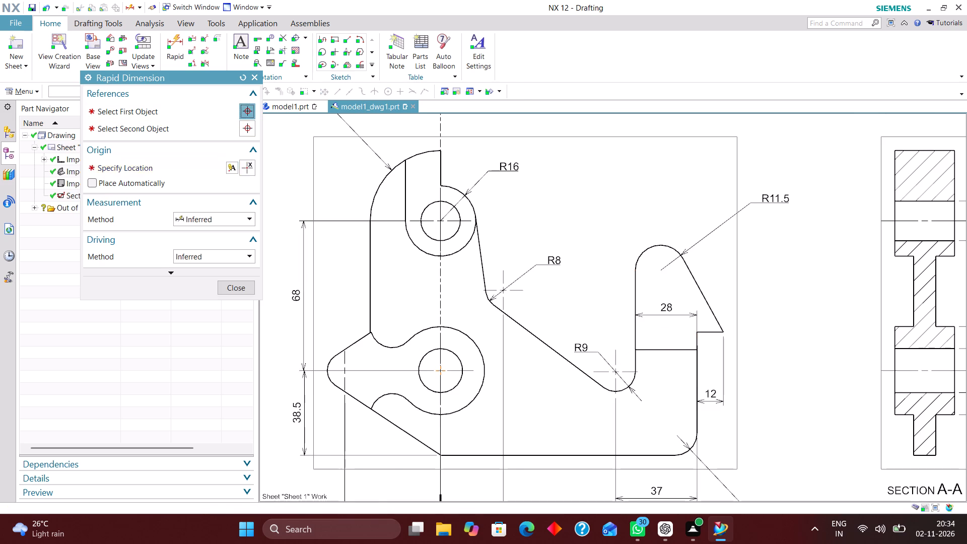
Dimension vertically from the R11.5 arc center to the bracket's bottom edge, placing it outside the hook beyond the 12 dimension.
scroll(697, 334, "up", 4)
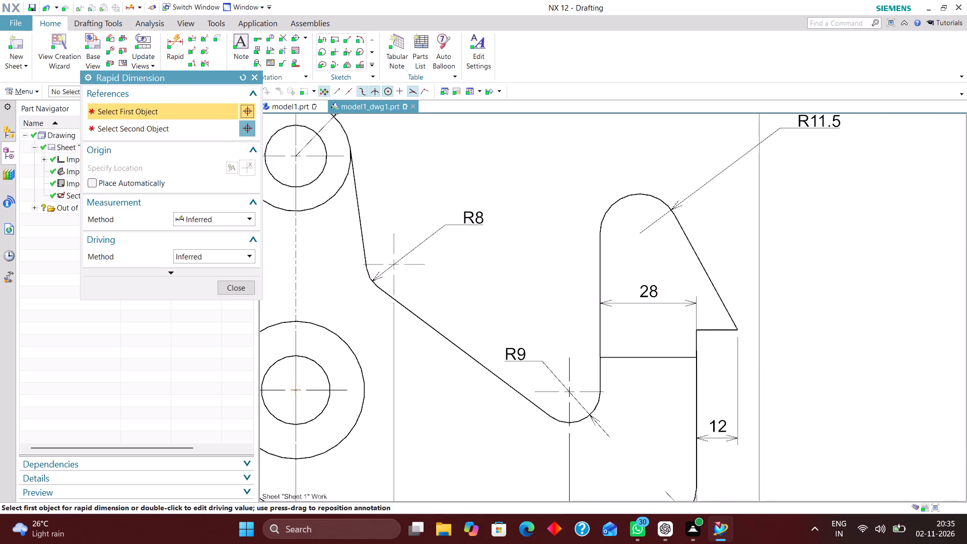
left_click(639, 234)
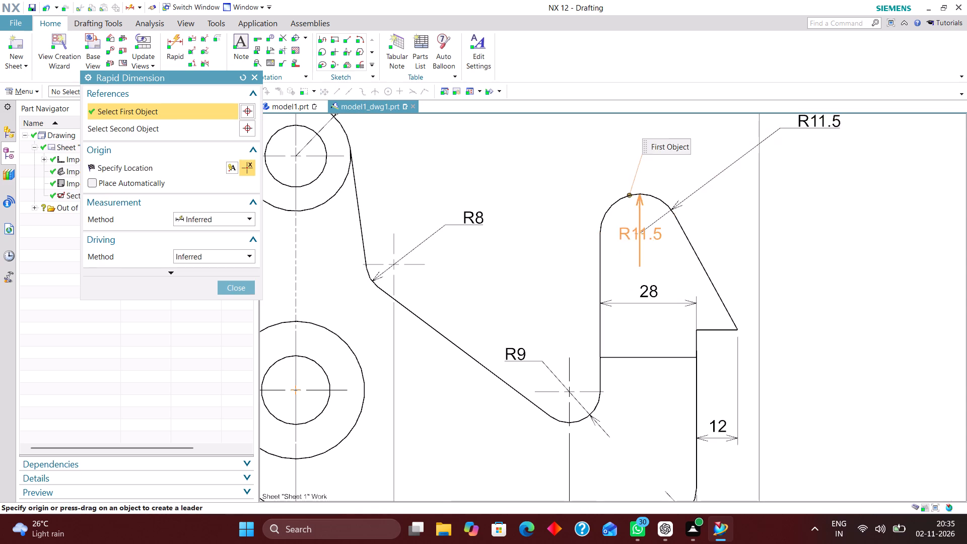
scroll(634, 280, "down", 3)
left_click(647, 406)
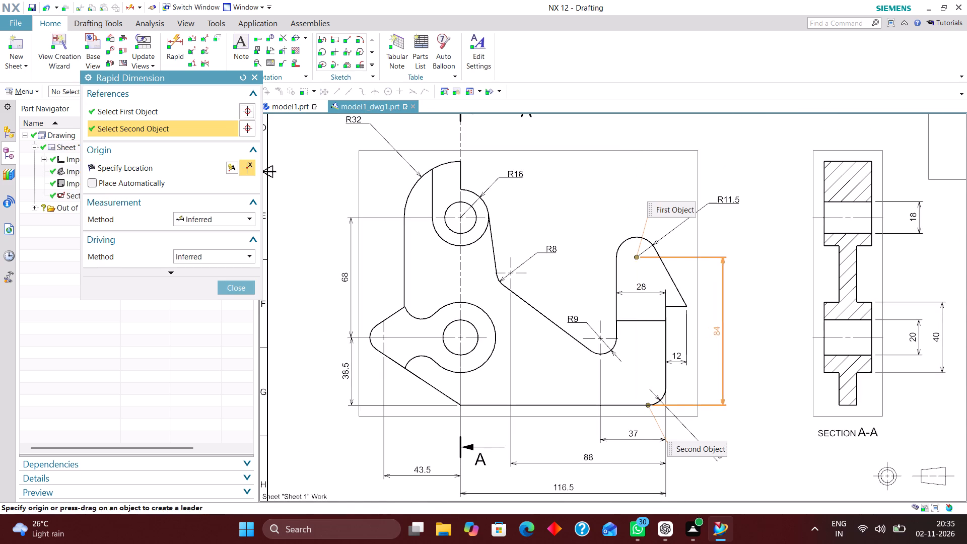
left_click(741, 332)
left_click(243, 285)
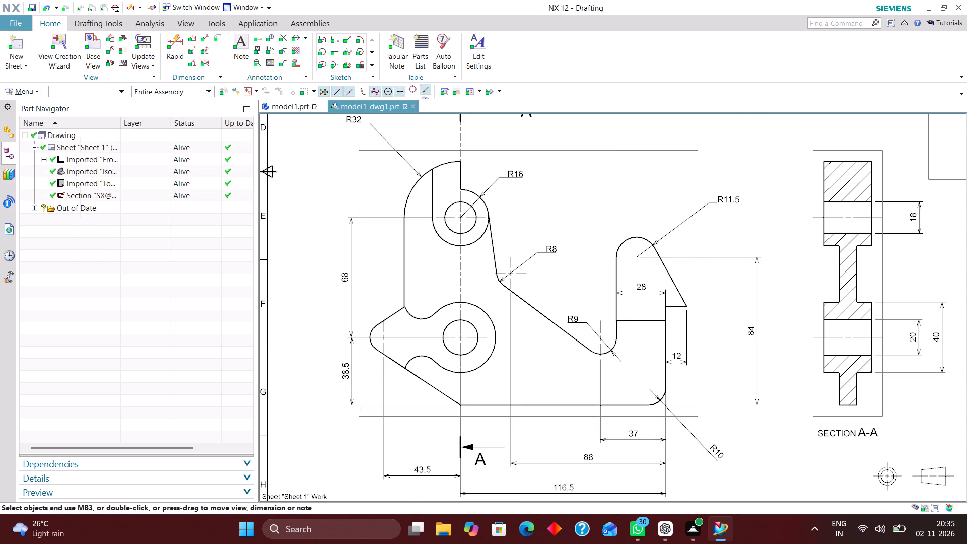
Add a center mark at the R11.5 arc center of the hook, with its extension shortened to -1.
scroll(628, 261, "up", 3)
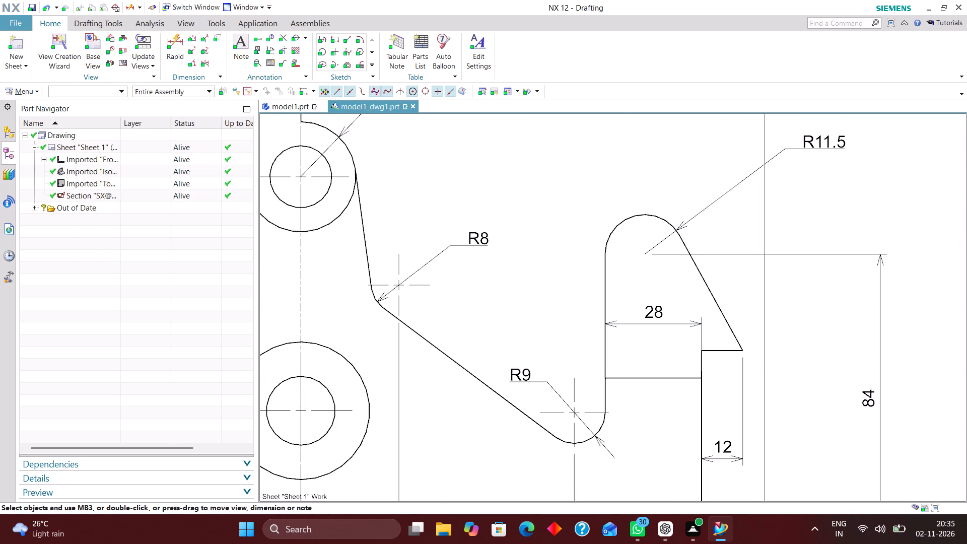
left_click(296, 37)
left_click(637, 212)
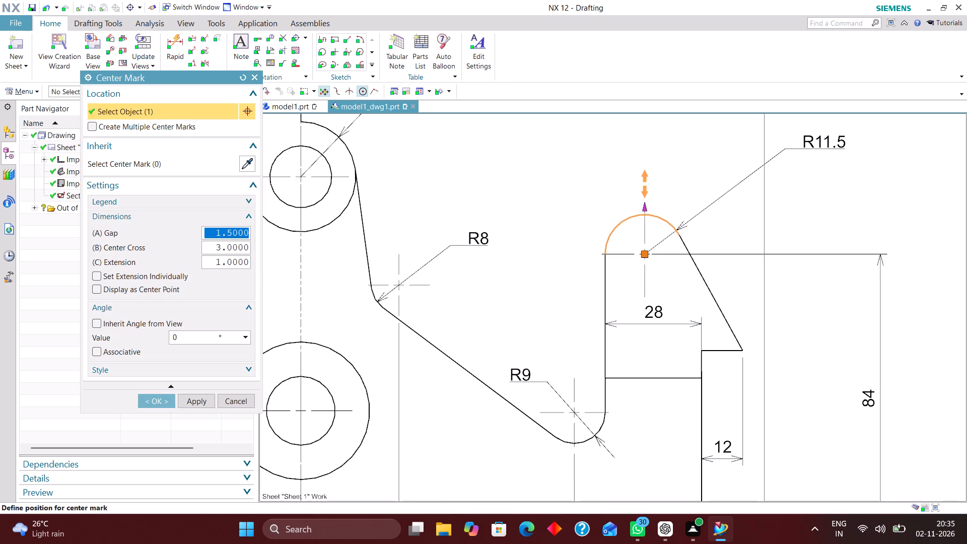
left_click_drag(646, 202, 647, 208)
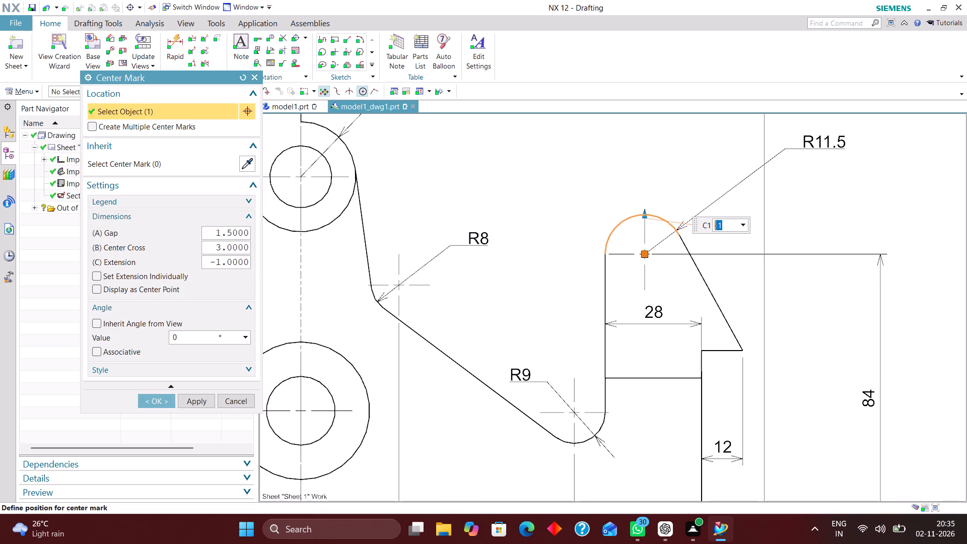
left_click(145, 397)
Examine the sheet and the front view for features that still lack dimensions.
scroll(549, 196, "down", 2)
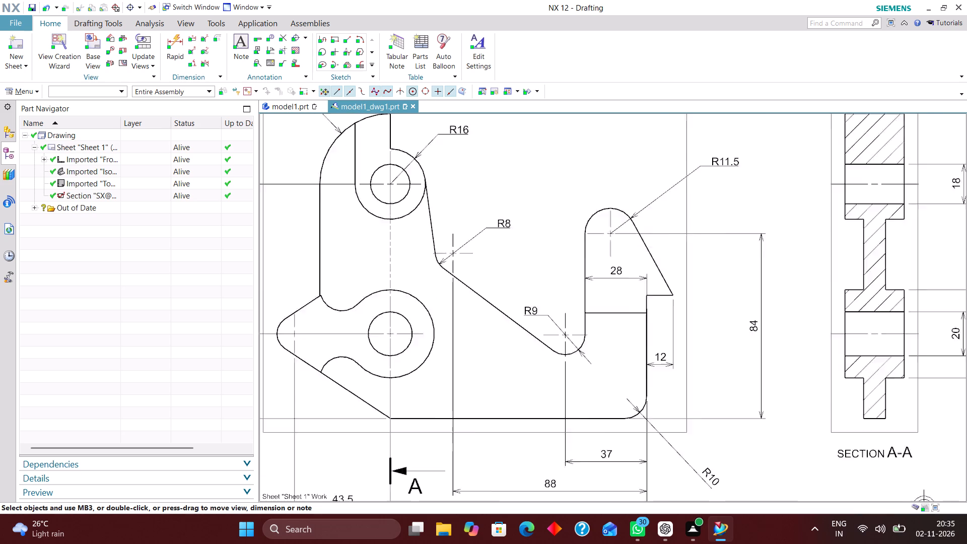
scroll(550, 198, "down", 1)
scroll(559, 249, "down", 3)
scroll(547, 211, "up", 1)
right_click_drag(582, 167, 555, 223)
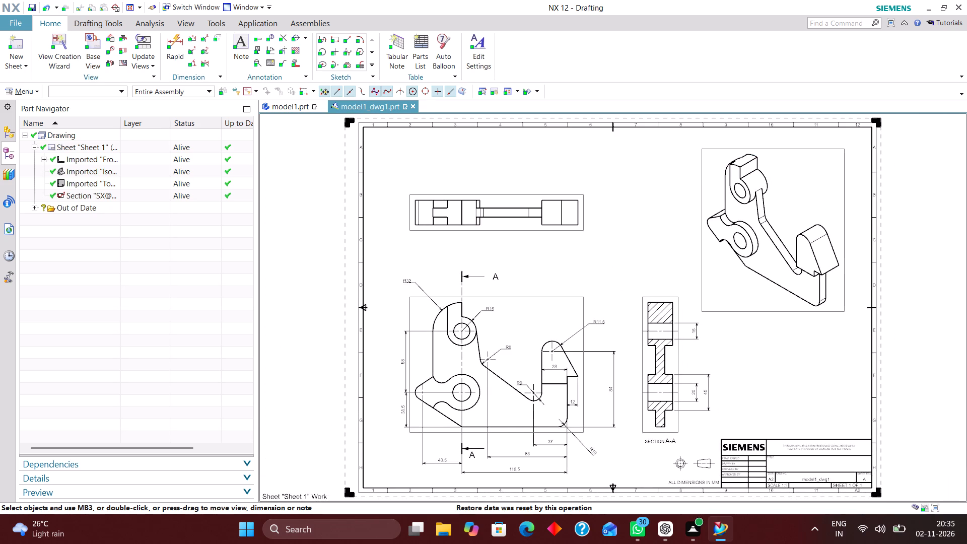
scroll(470, 357, "up", 2)
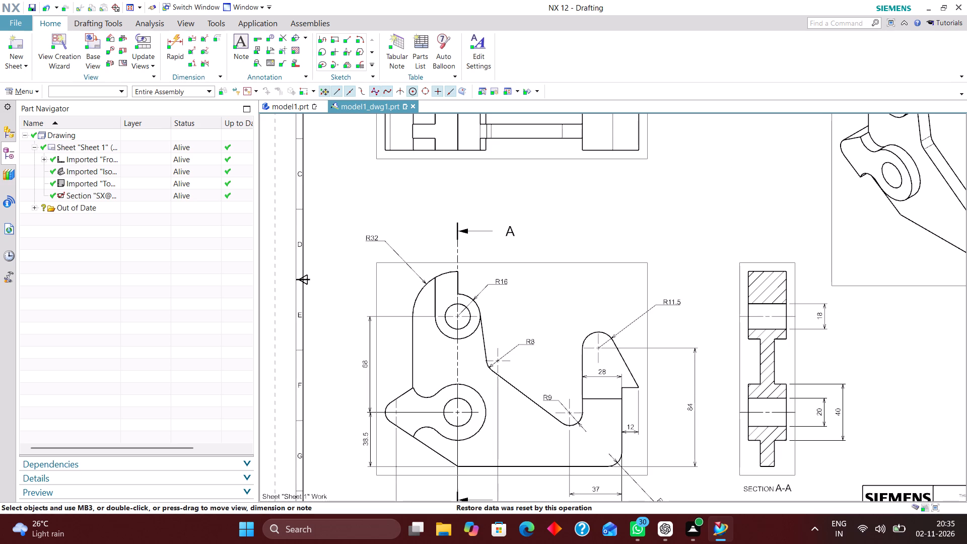
scroll(448, 331, "down", 2)
scroll(434, 396, "up", 5)
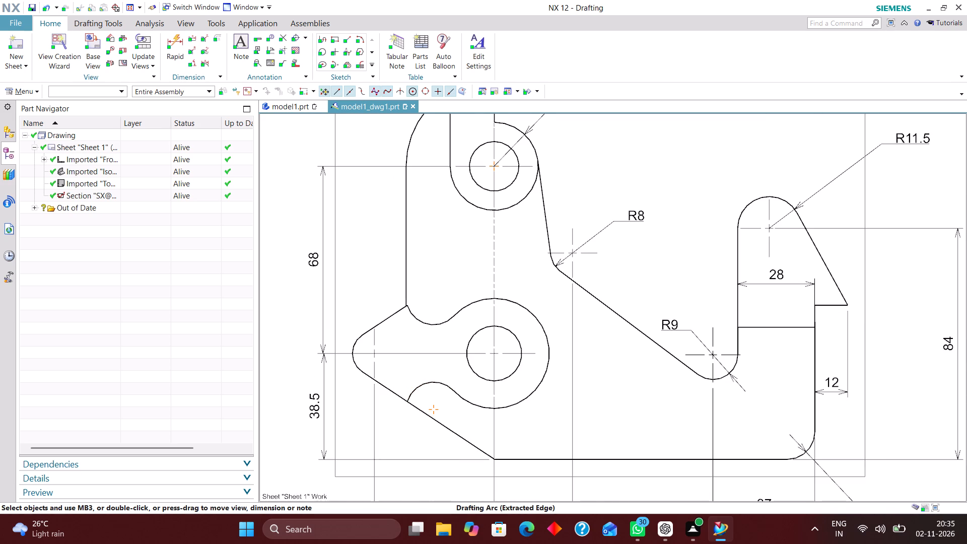
scroll(445, 372, "down", 1)
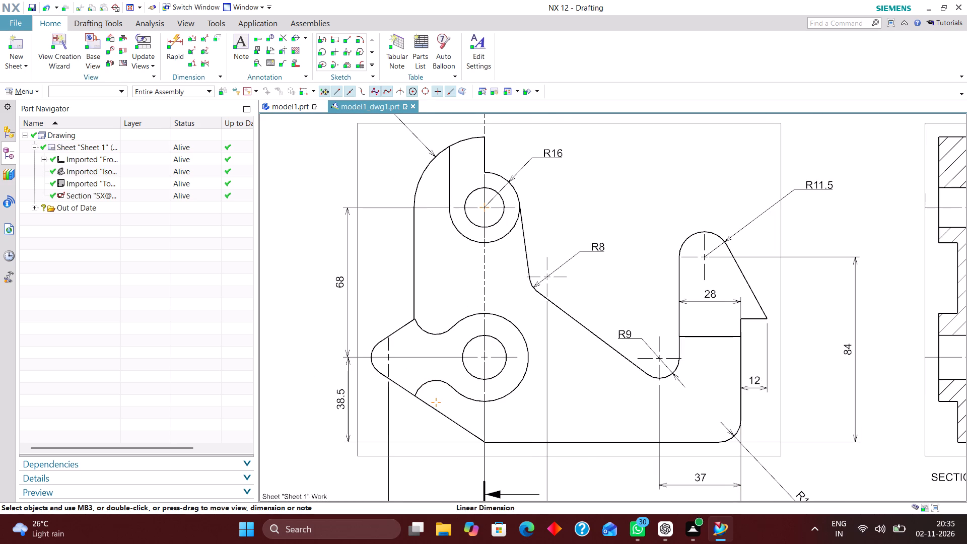
scroll(527, 246, "down", 2)
Dimension vertically from the R8 arc's center mark to the bracket's bottom edge, placing it inside the front view.
left_click(176, 39)
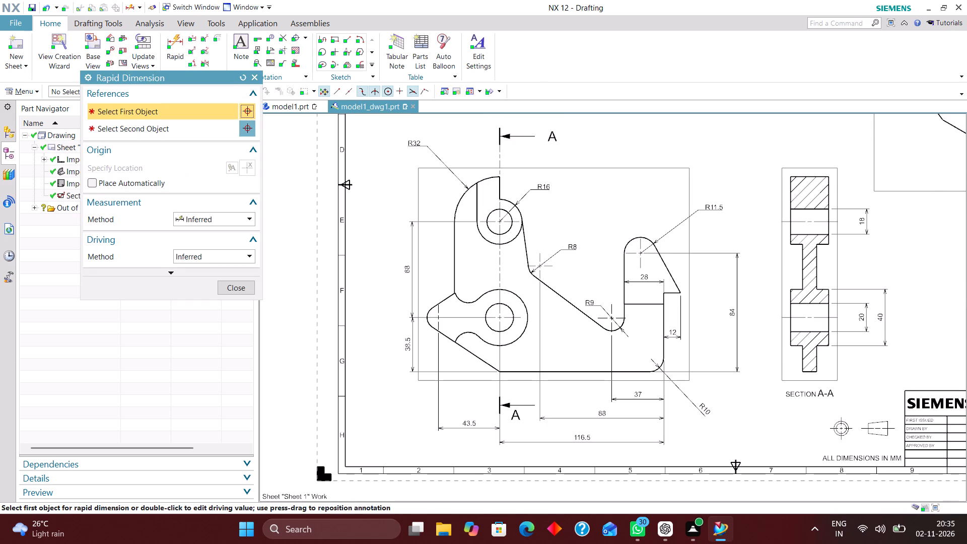
scroll(552, 368, "up", 1)
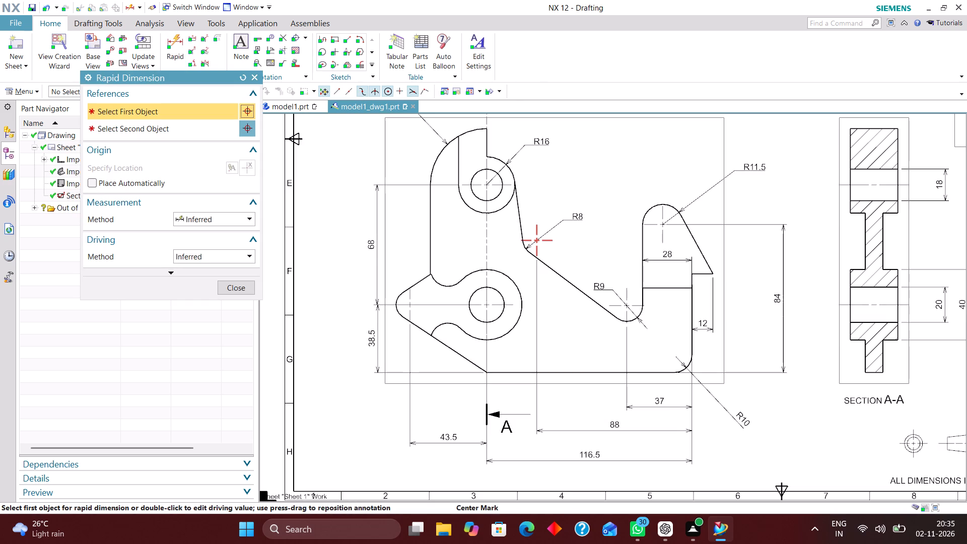
left_click(548, 240)
left_click(581, 372)
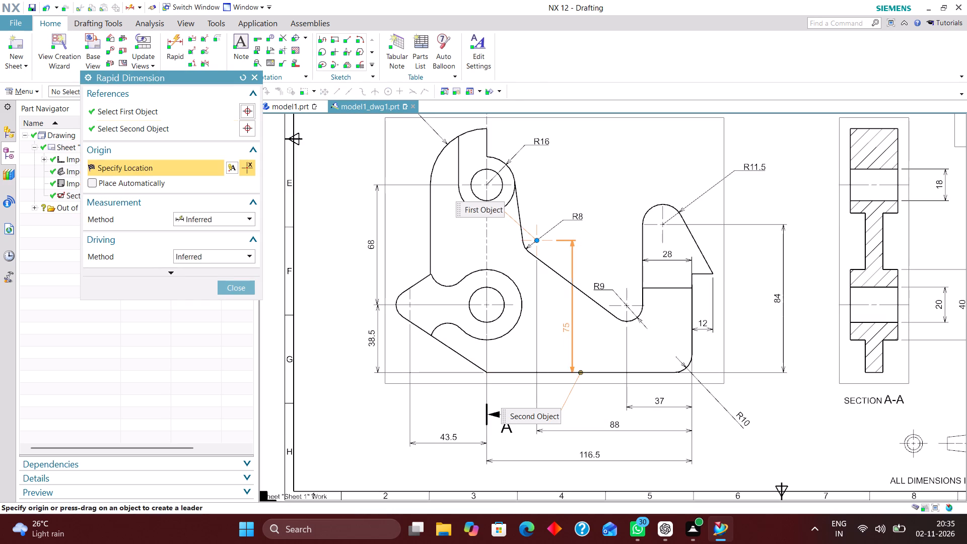
left_click(555, 311)
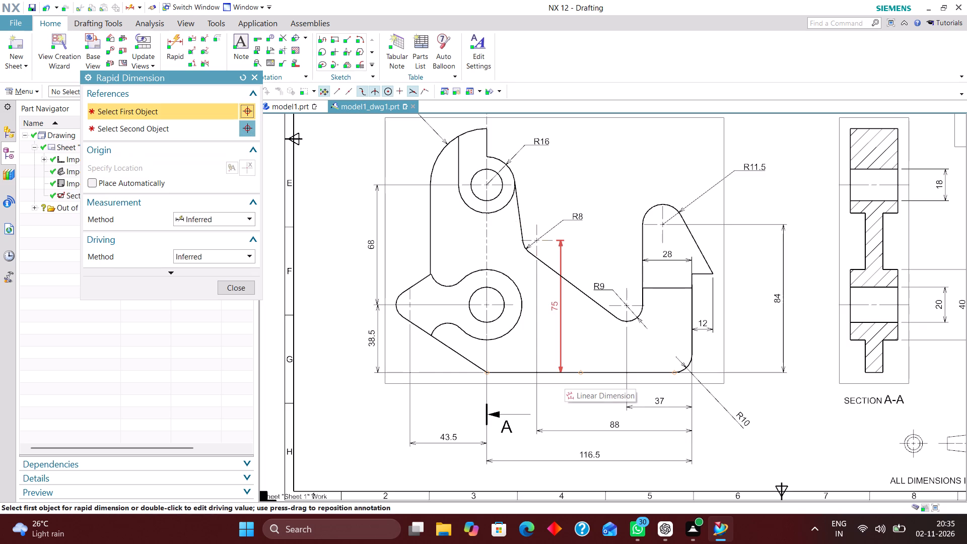
Dimension vertically from the R9 arc's center mark to the bottom edge, placing it between the 75 dimension and the R9 arc.
scroll(624, 315, "up", 4)
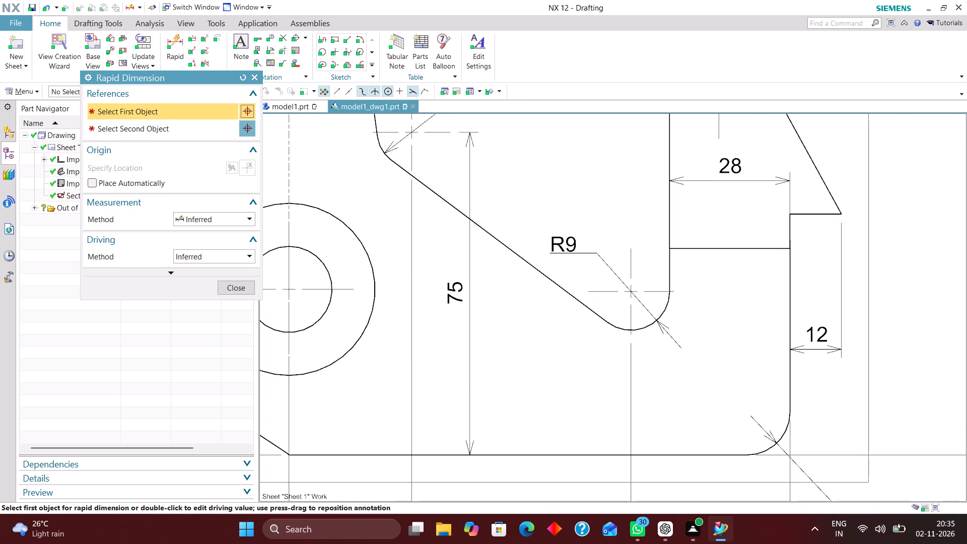
left_click(629, 291)
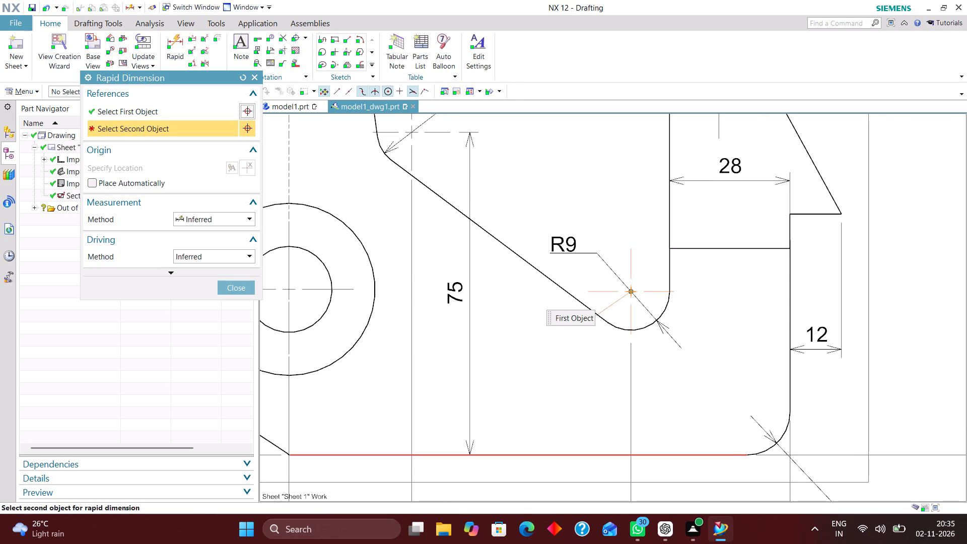
left_click(746, 454)
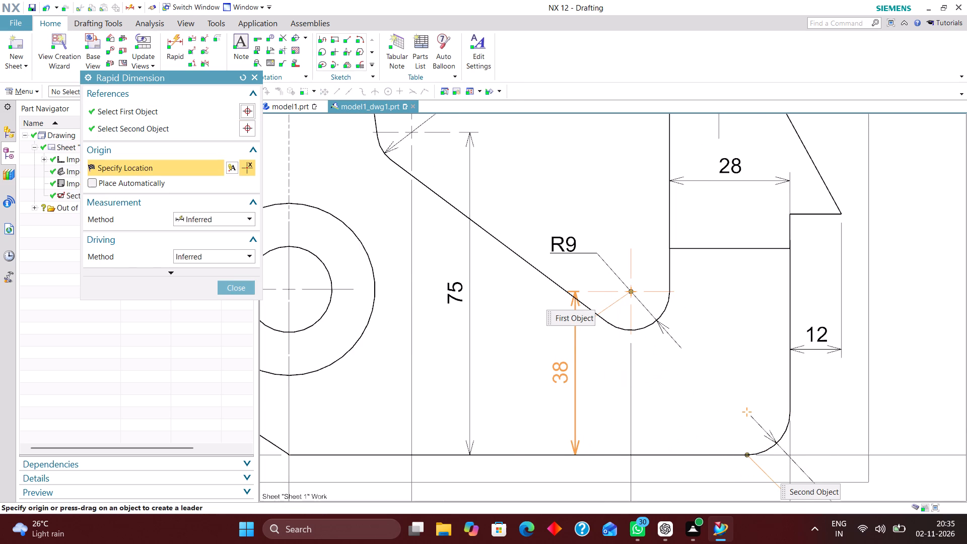
left_click(561, 371)
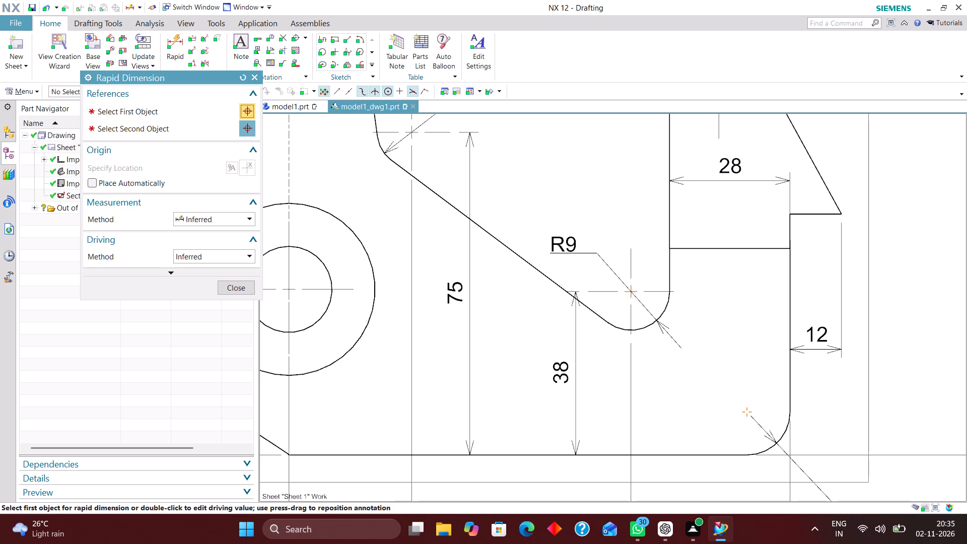
scroll(655, 376, "down", 3)
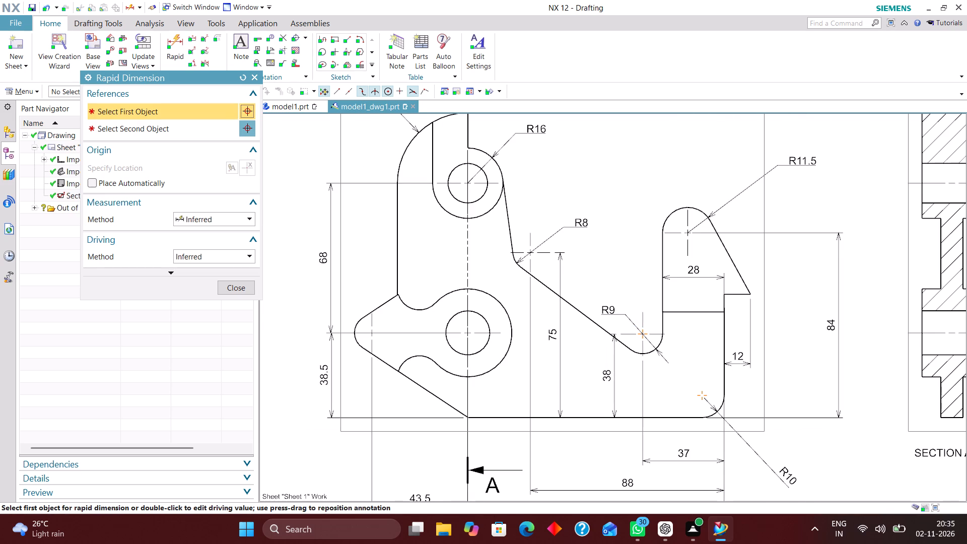
scroll(755, 451, "up", 3)
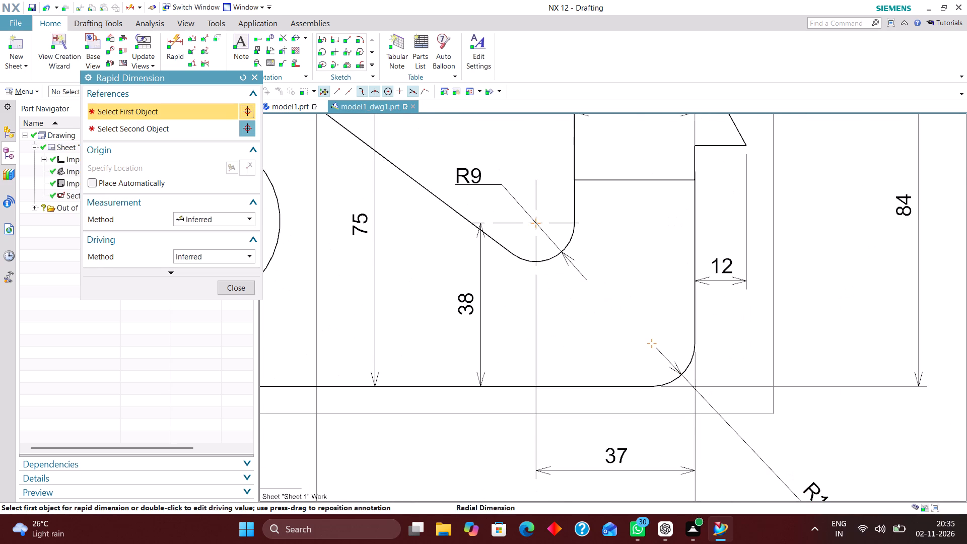
left_click(244, 285)
Move the R10 radius dimension text closer to the bracket's rounded bottom corner.
scroll(620, 369, "down", 4)
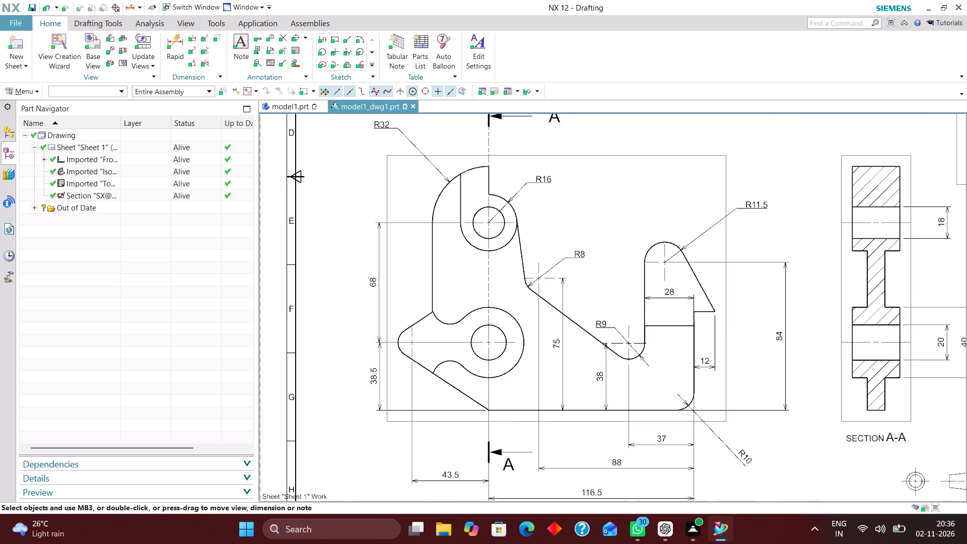
scroll(619, 367, "down", 2)
scroll(704, 433, "up", 3)
left_click_drag(697, 424, 678, 387)
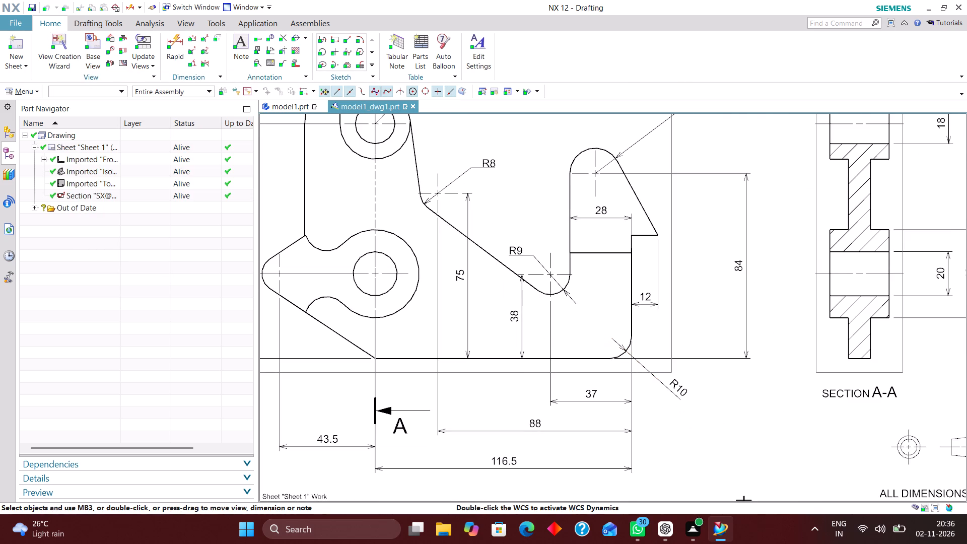
Dimension the hook block's full thickness at its outer end in the top view, placing it outside the view.
scroll(694, 488, "down", 2)
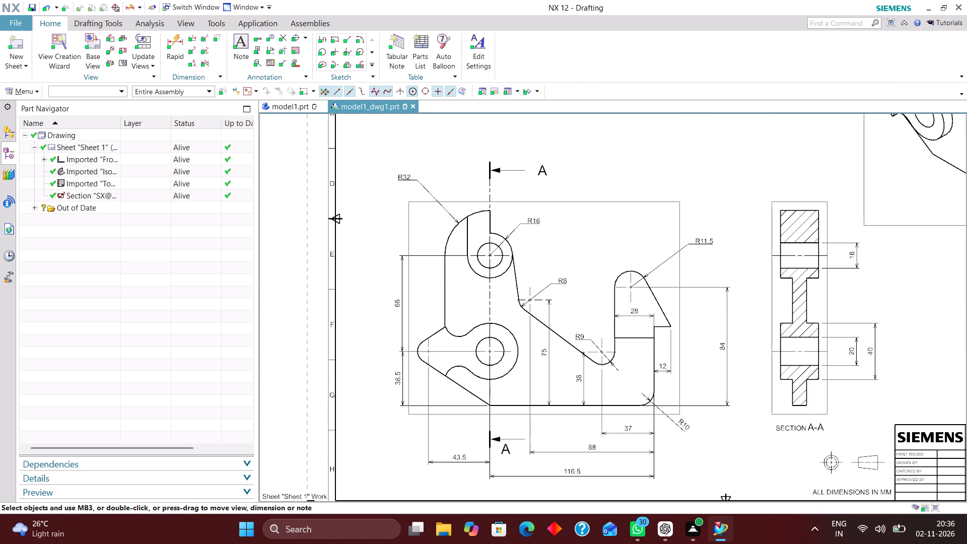
scroll(662, 469, "down", 2)
scroll(678, 198, "up", 2)
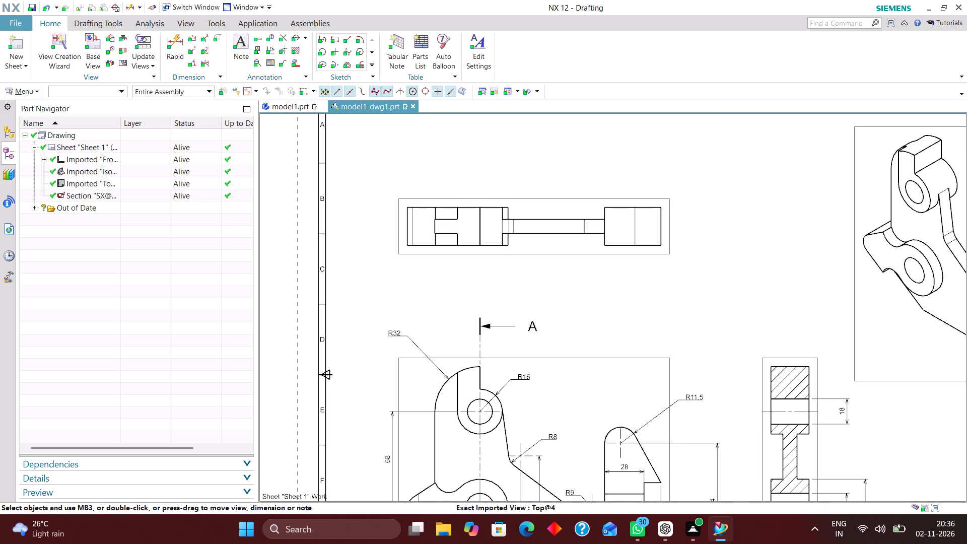
scroll(668, 327, "down", 2)
scroll(659, 246, "up", 4)
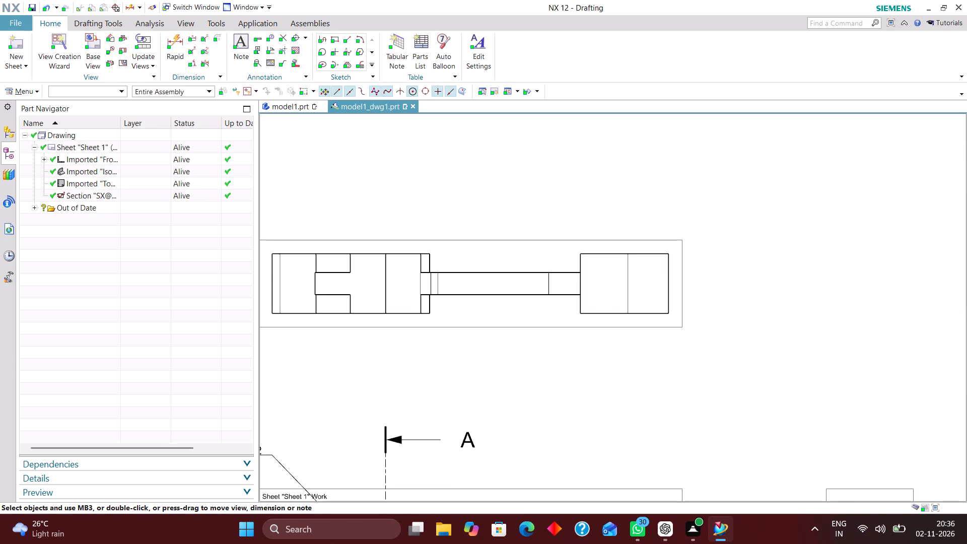
left_click(180, 39)
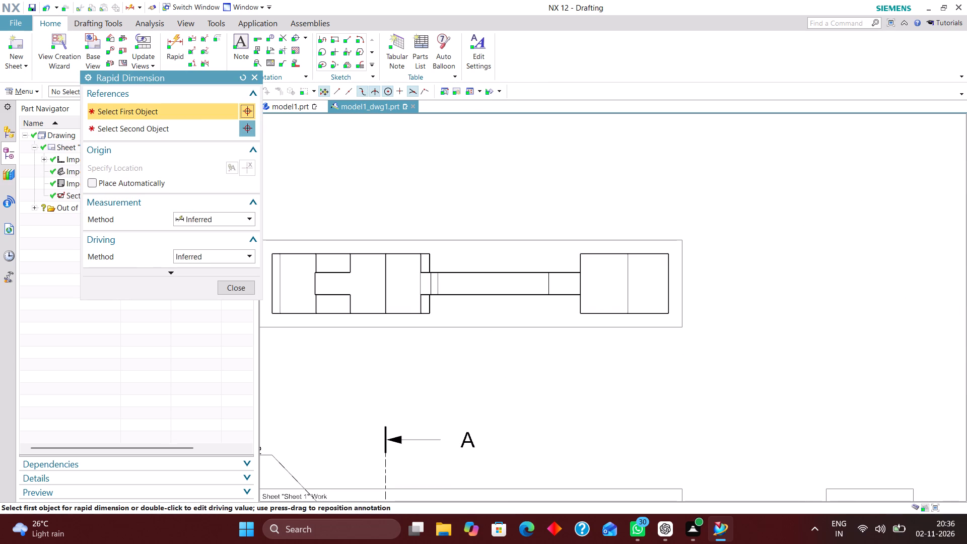
left_click(669, 253)
left_click(669, 313)
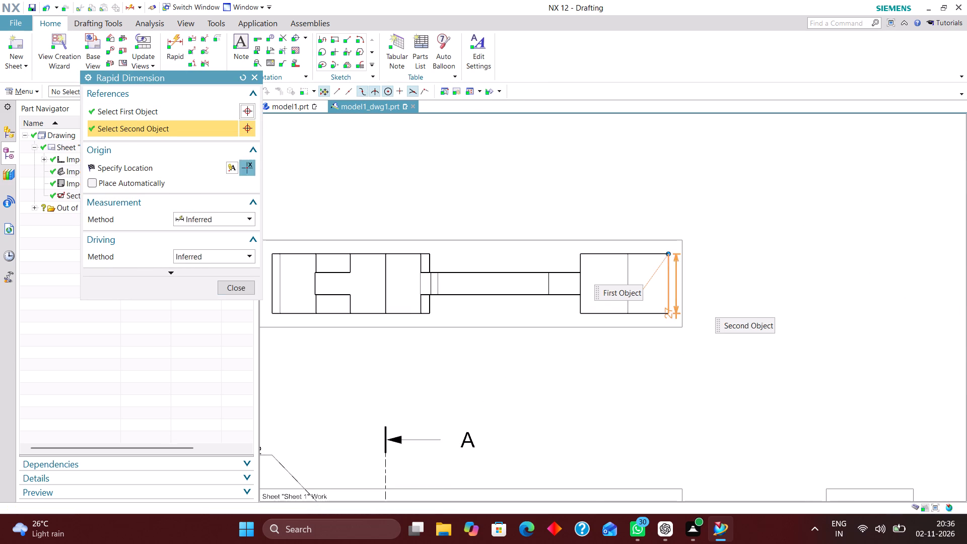
left_click(758, 286)
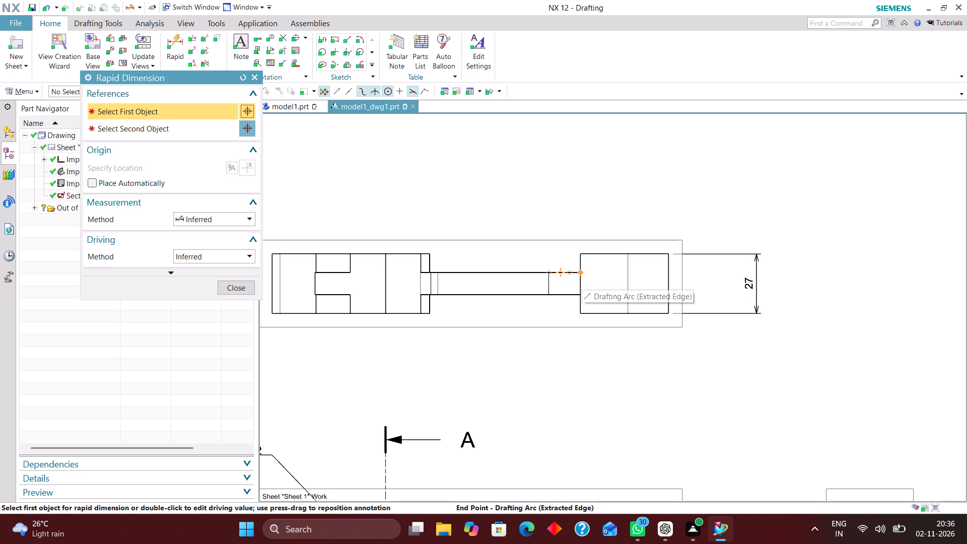
Dimension the thin web's thickness vertically in the top view, between its upper and lower edges beside the hook block.
left_click(581, 274)
left_click(579, 293)
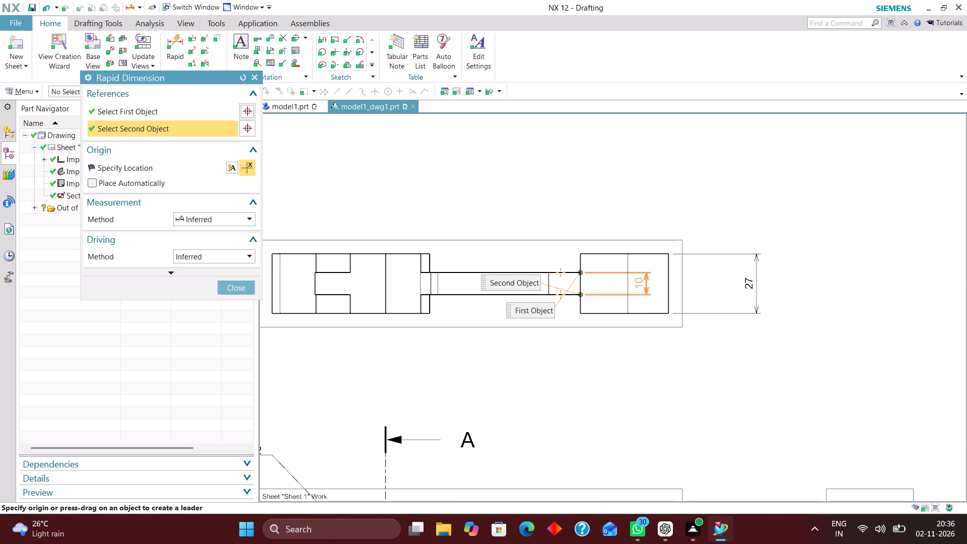
left_click(492, 242)
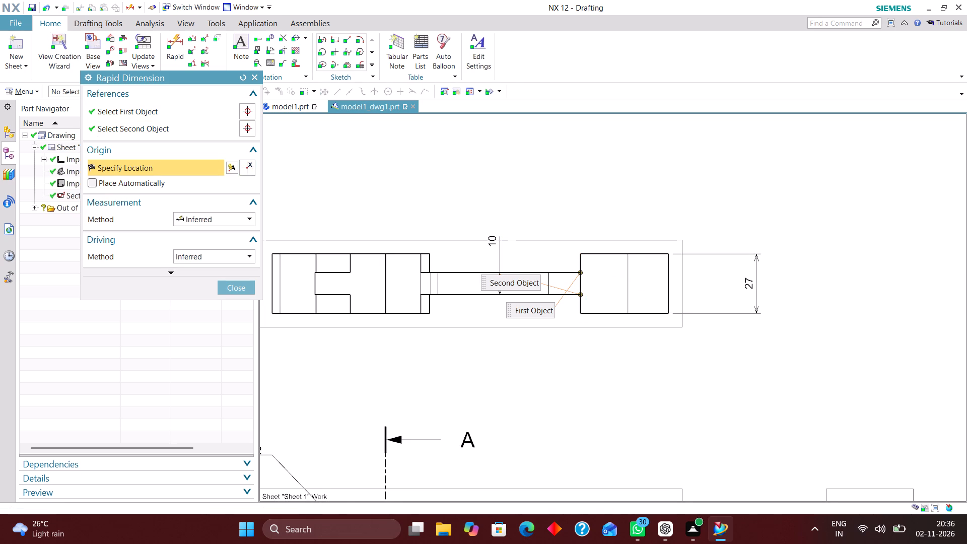
left_click(233, 285)
Set the web thickness dimension's arrowheads to Out and move its text just below the top view.
double_click(500, 249)
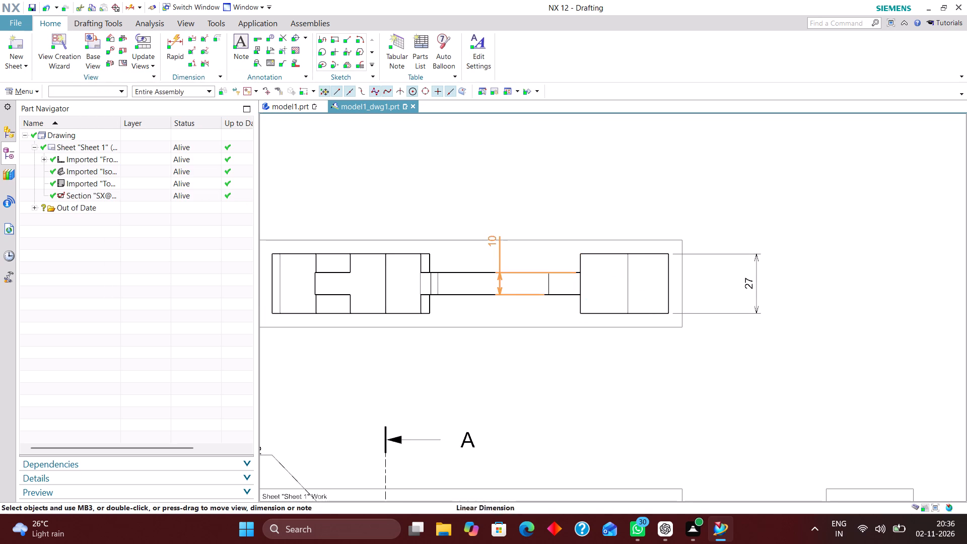
left_click(501, 273)
left_click(410, 180)
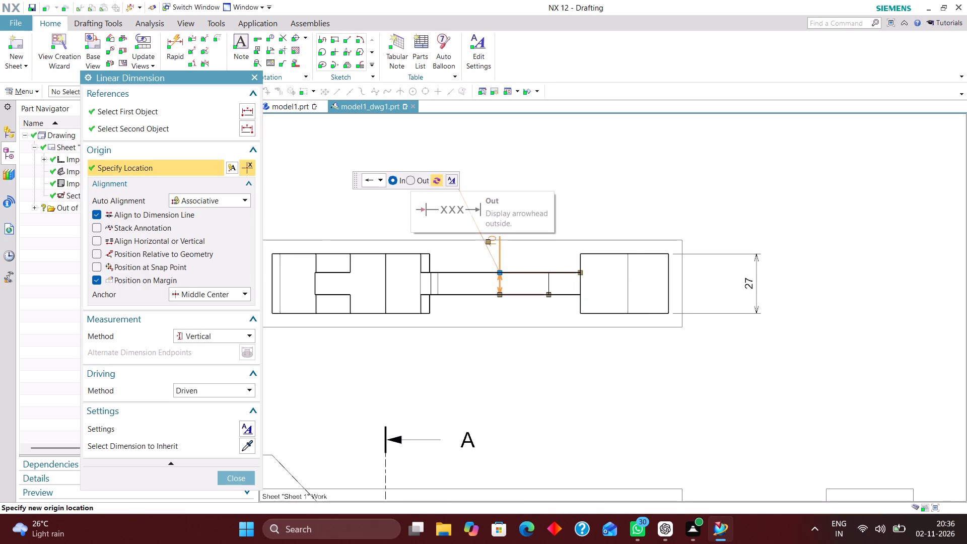
left_click(243, 474)
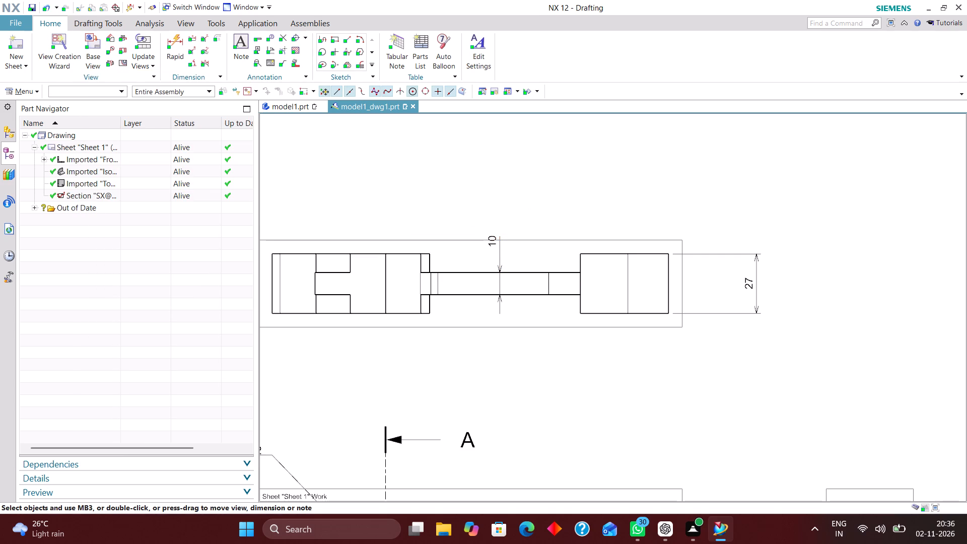
left_click_drag(494, 238, 483, 334)
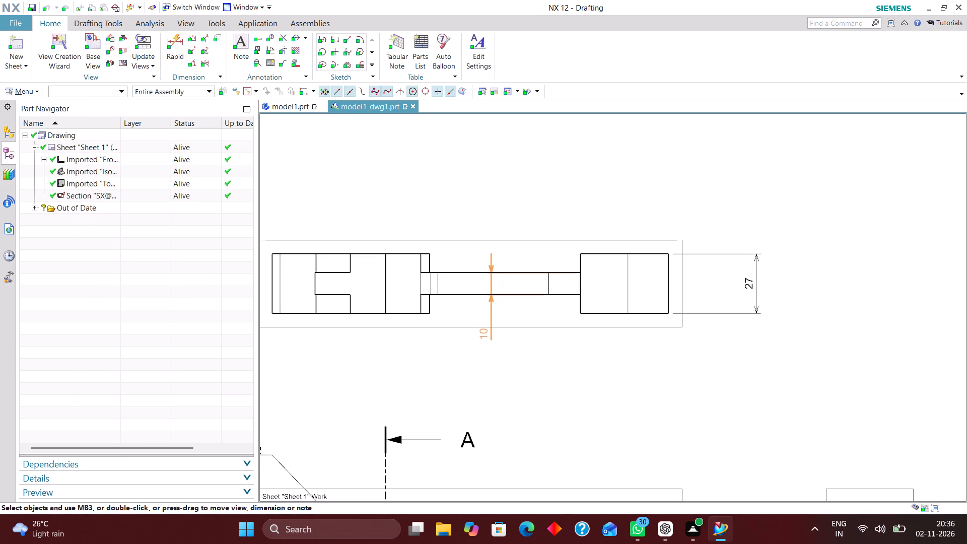
left_click_drag(483, 334, 489, 335)
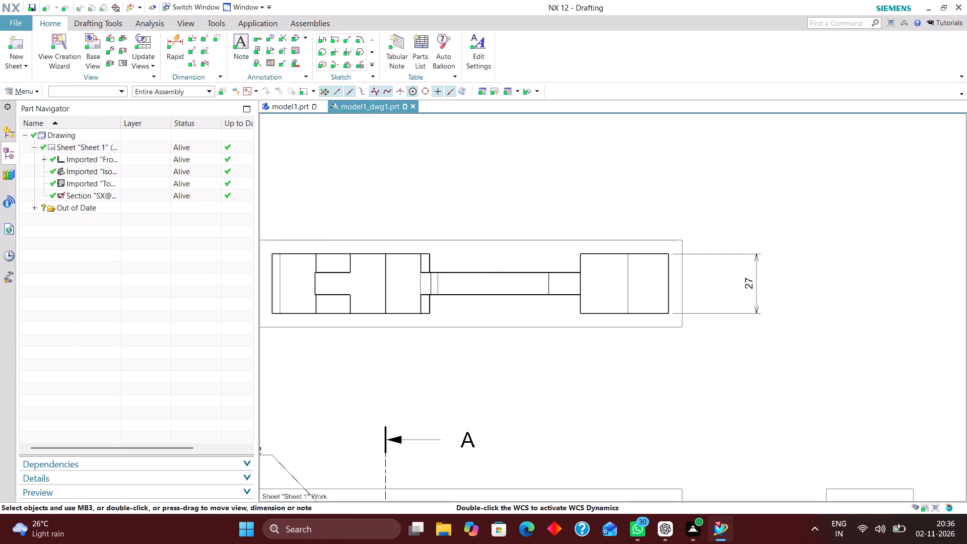
Dimension the narrow web's width at the bottom end of section A-A, placing the dimension below the view.
scroll(494, 275, "down", 4)
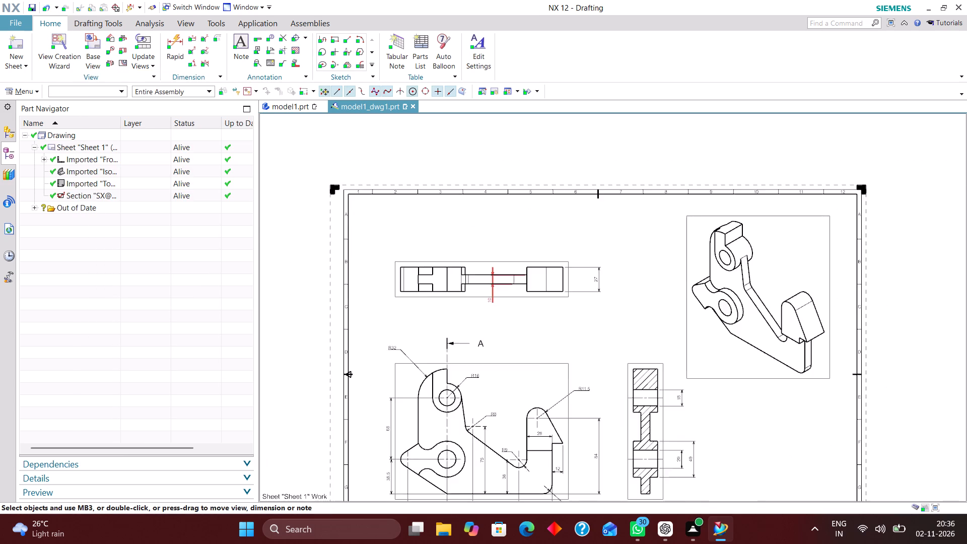
scroll(503, 297, "down", 2)
scroll(605, 426, "up", 3)
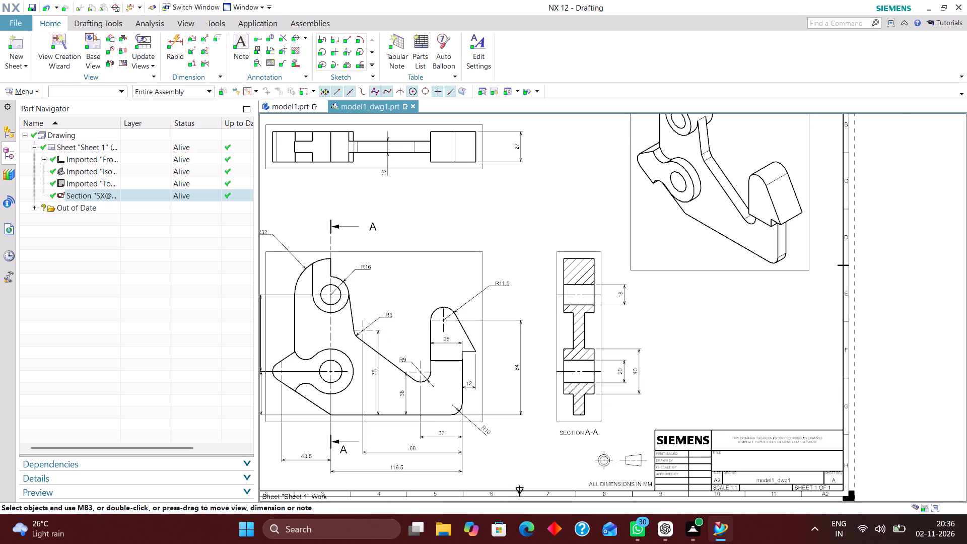
scroll(608, 457, "up", 4)
scroll(648, 399, "down", 2)
scroll(583, 393, "down", 2)
scroll(592, 353, "up", 2)
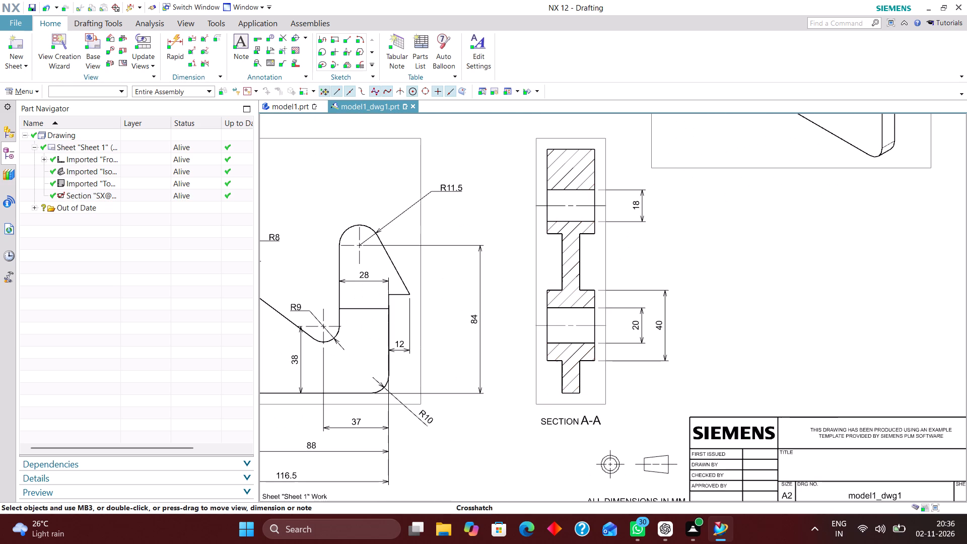
left_click(179, 39)
scroll(566, 436, "up", 3)
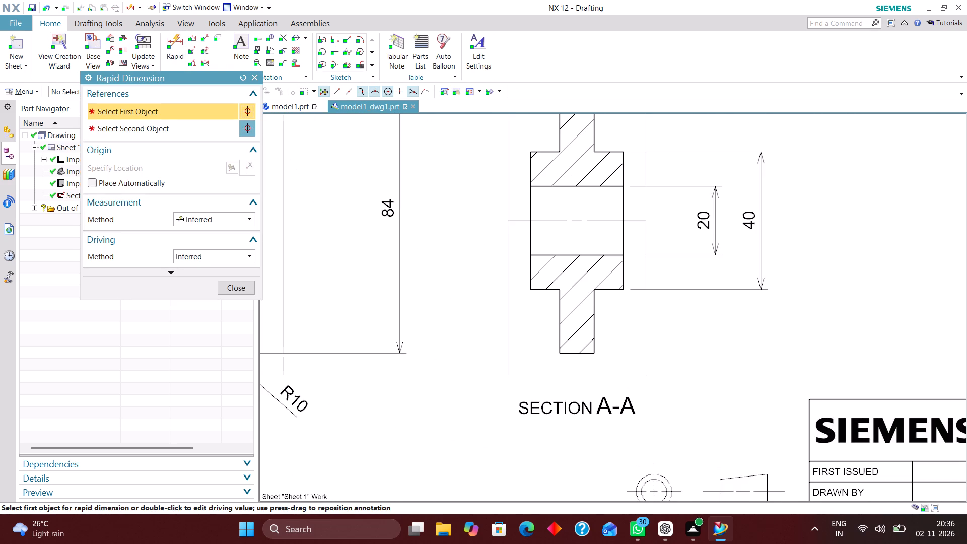
left_click(559, 354)
left_click(597, 352)
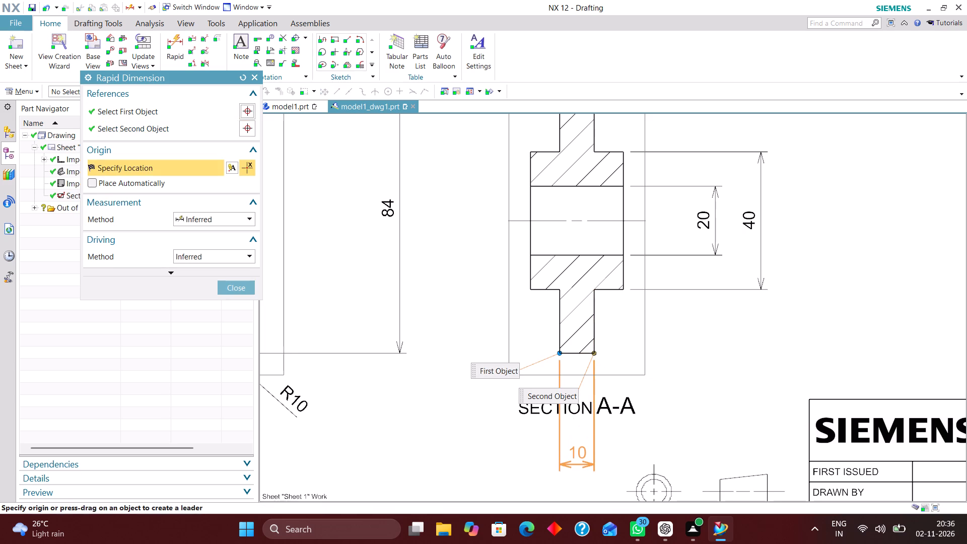
left_click(577, 456)
Dimension the lower boss's full width in section A-A, placing it below the web width dimension.
left_click(528, 291)
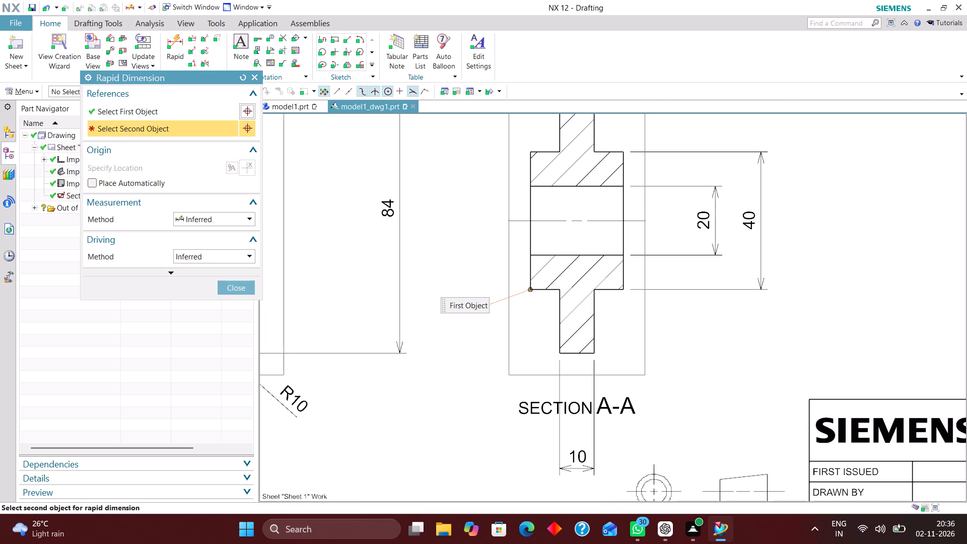
left_click(623, 291)
scroll(594, 371, "down", 2)
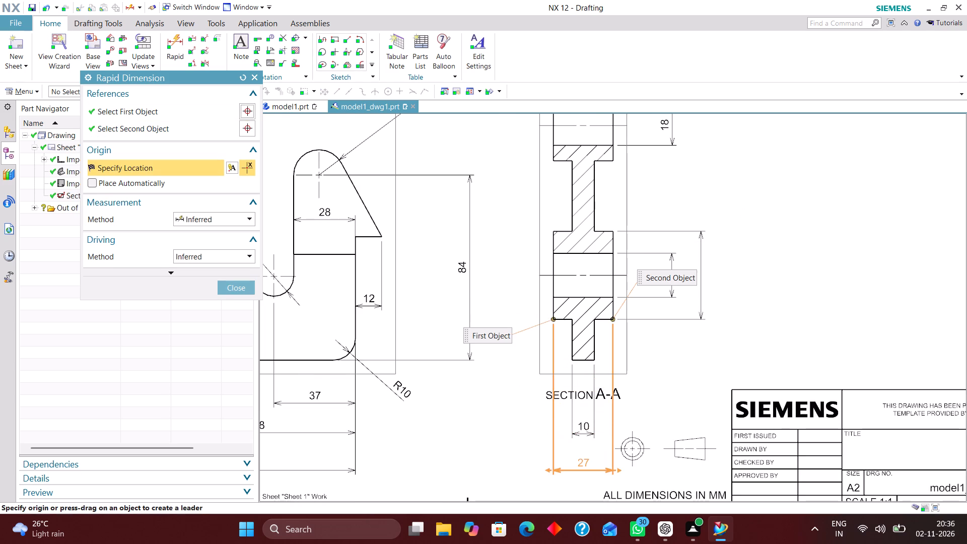
left_click(581, 452)
left_click(242, 290)
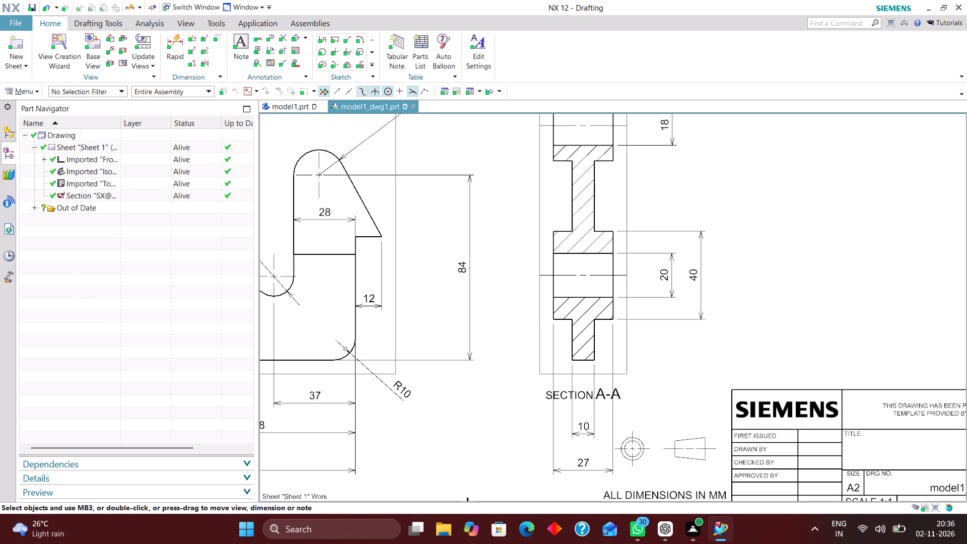
Move the SECTION A-A label clear of the width dimensions, to just above the title block.
left_click_drag(612, 393, 599, 451)
left_click_drag(619, 394, 683, 376)
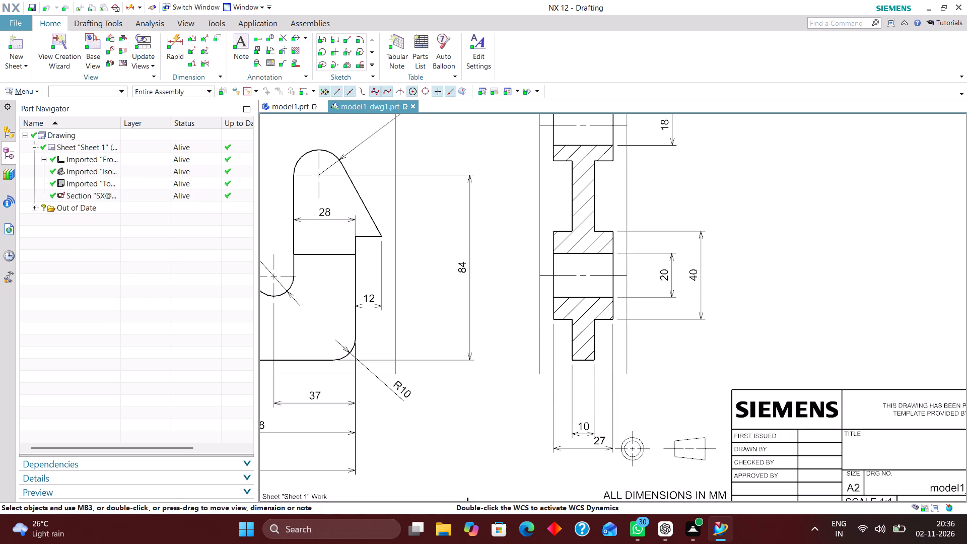
Move the 10 and 27 width dimensions up, stacking them closely beneath section A-A with their text centred.
left_click_drag(588, 433, 587, 379)
left_click_drag(598, 442, 582, 401)
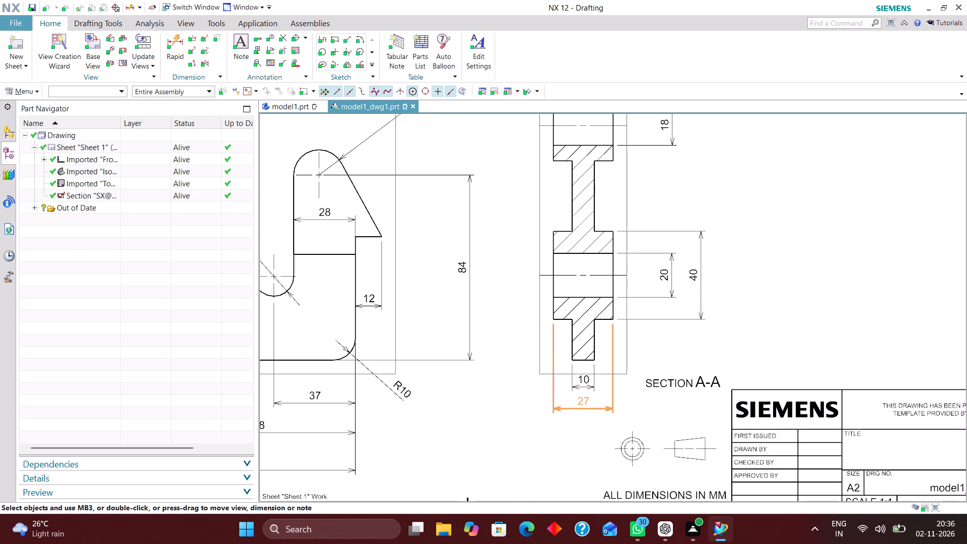
left_click_drag(582, 401, 585, 402)
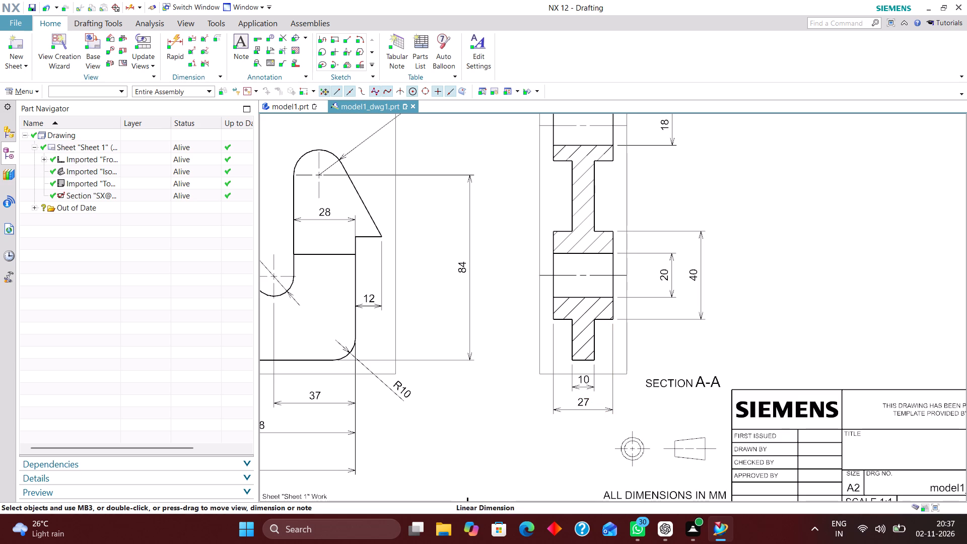
Change the lower boss's 40 dimension in section A-A to the Cylindrical measurement method.
double_click(701, 281)
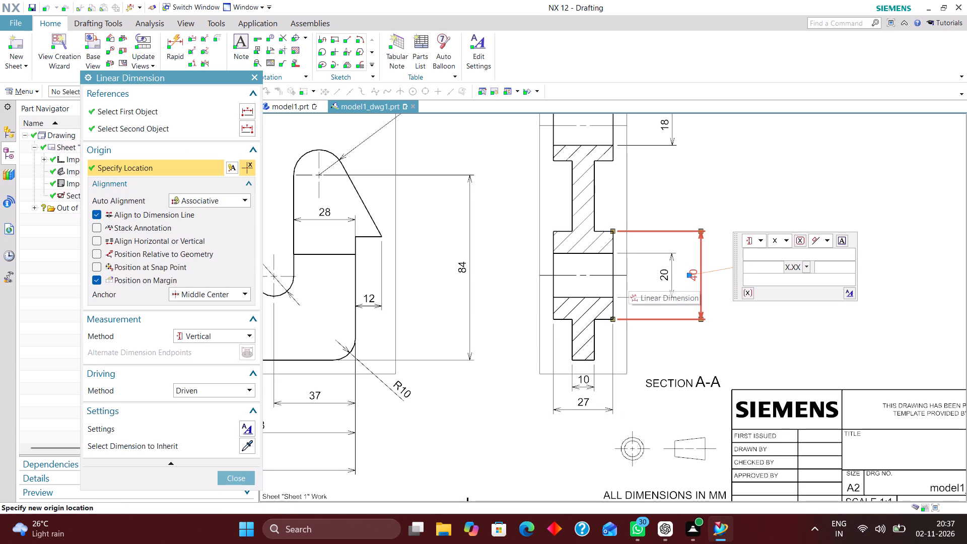
left_click(223, 334)
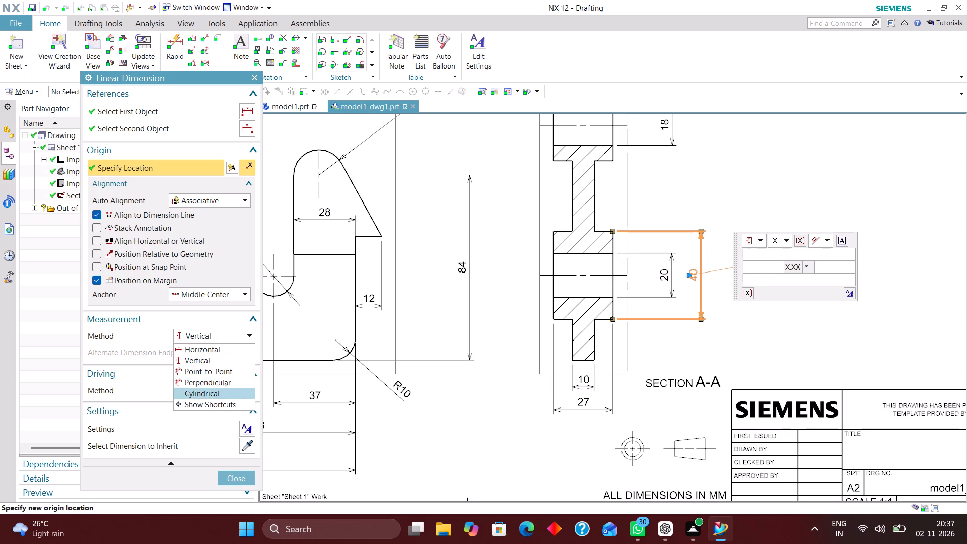
left_click(222, 393)
left_click(247, 465)
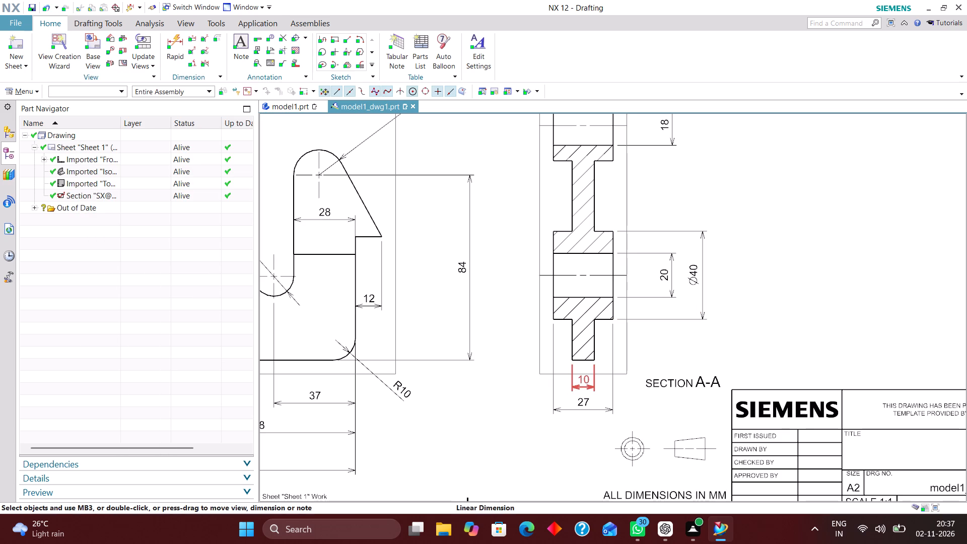
Change the lower bore's 20 dimension in section A-A to the Cylindrical measurement method.
double_click(672, 276)
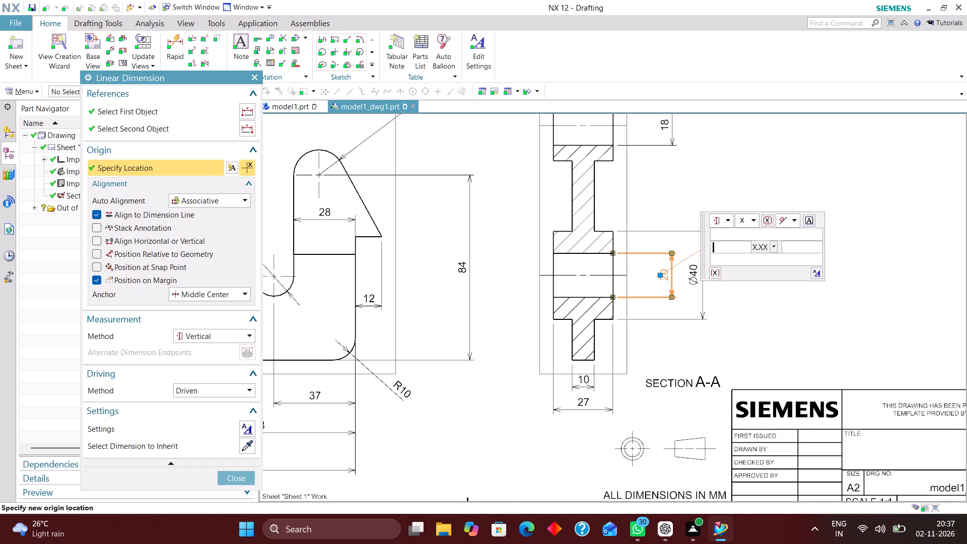
left_click(237, 333)
left_click(226, 389)
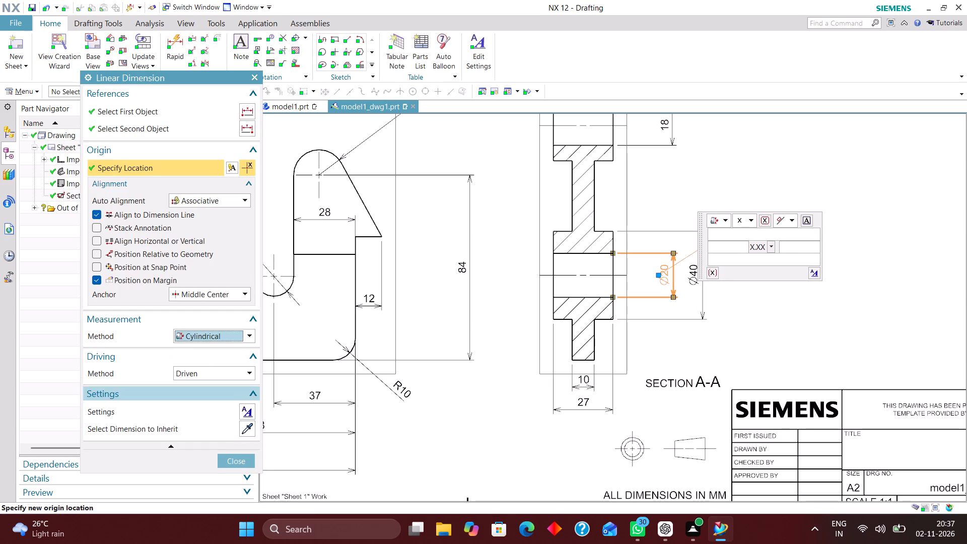
left_click(235, 463)
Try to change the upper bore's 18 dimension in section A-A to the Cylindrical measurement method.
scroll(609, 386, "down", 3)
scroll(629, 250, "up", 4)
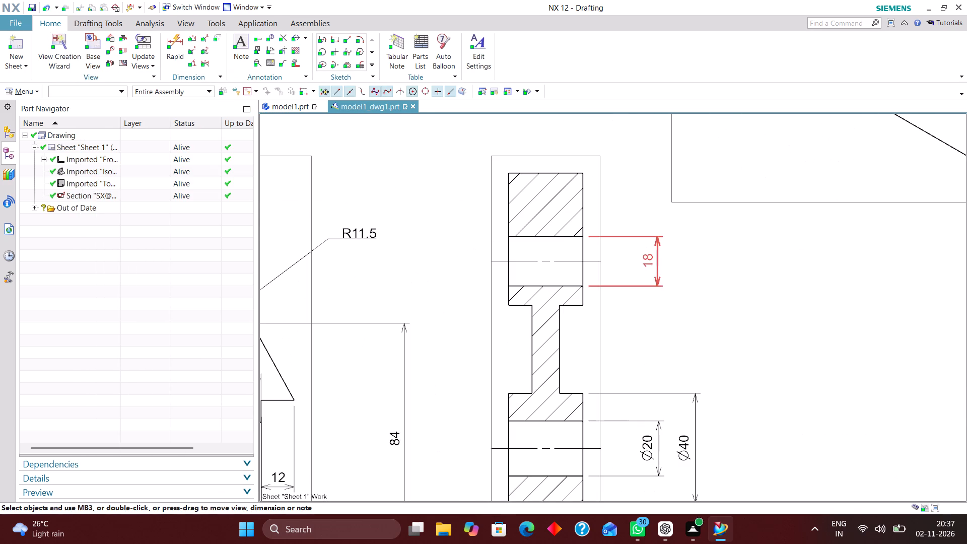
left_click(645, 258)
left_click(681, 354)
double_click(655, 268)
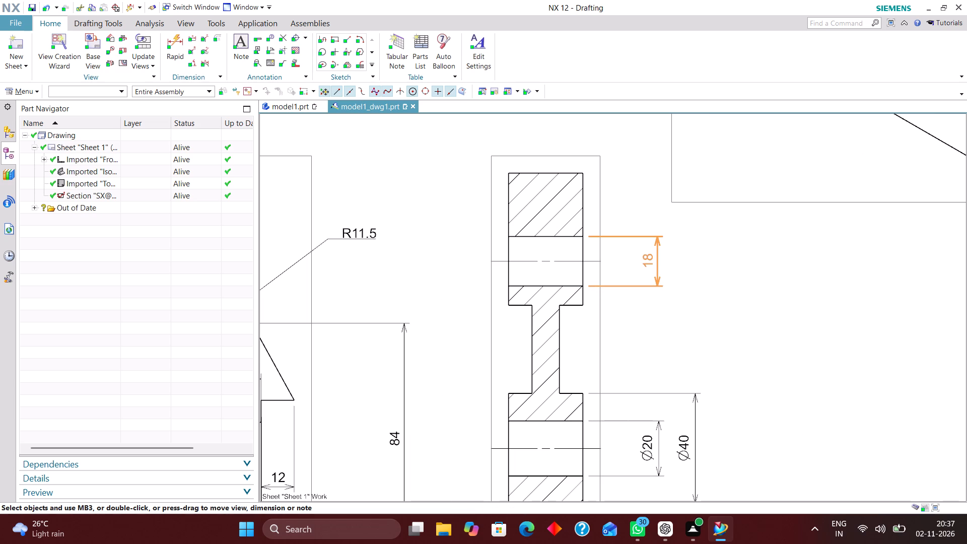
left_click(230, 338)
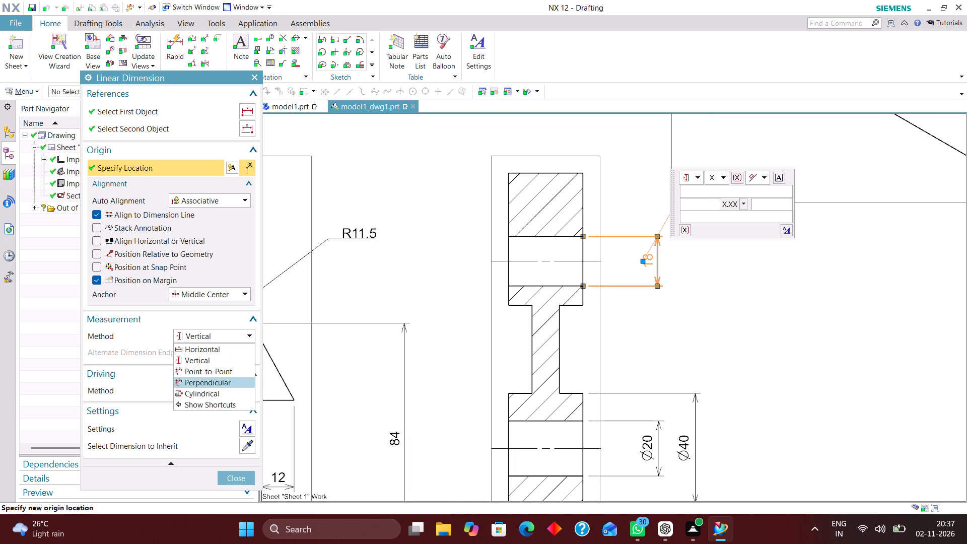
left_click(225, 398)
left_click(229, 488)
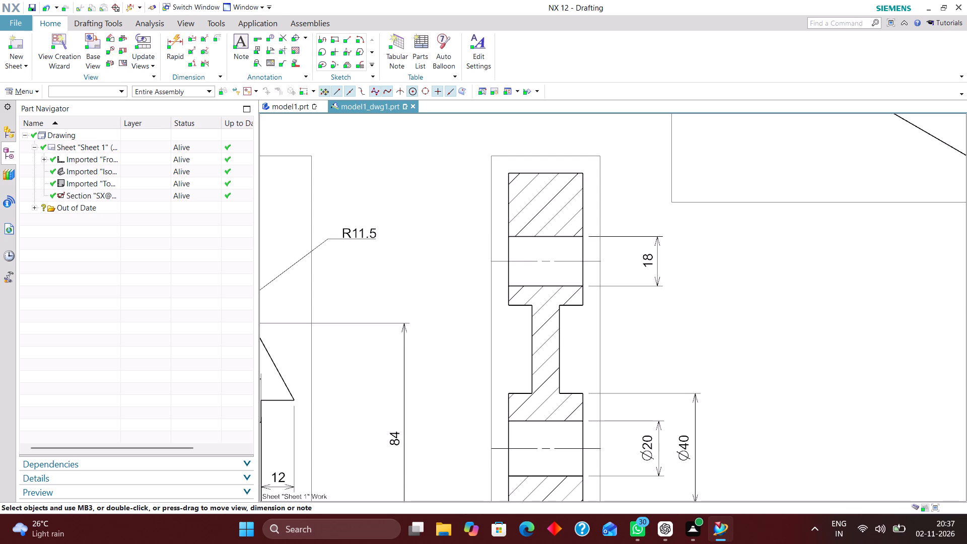
Review the whole sheet and the front view closely for completeness and layout of the dimensions.
scroll(643, 297, "down", 5)
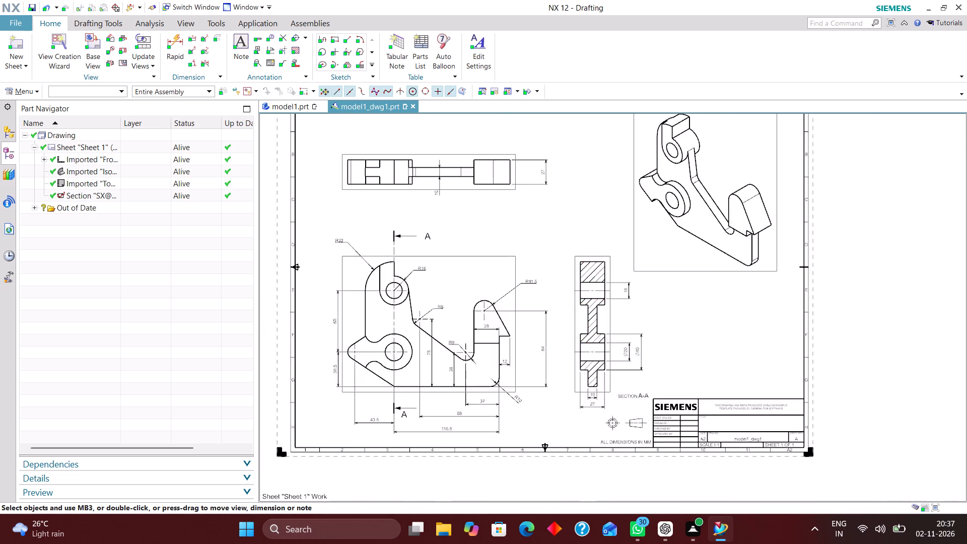
scroll(571, 283, "down", 1)
scroll(568, 234, "up", 2)
right_click_drag(589, 191, 507, 280)
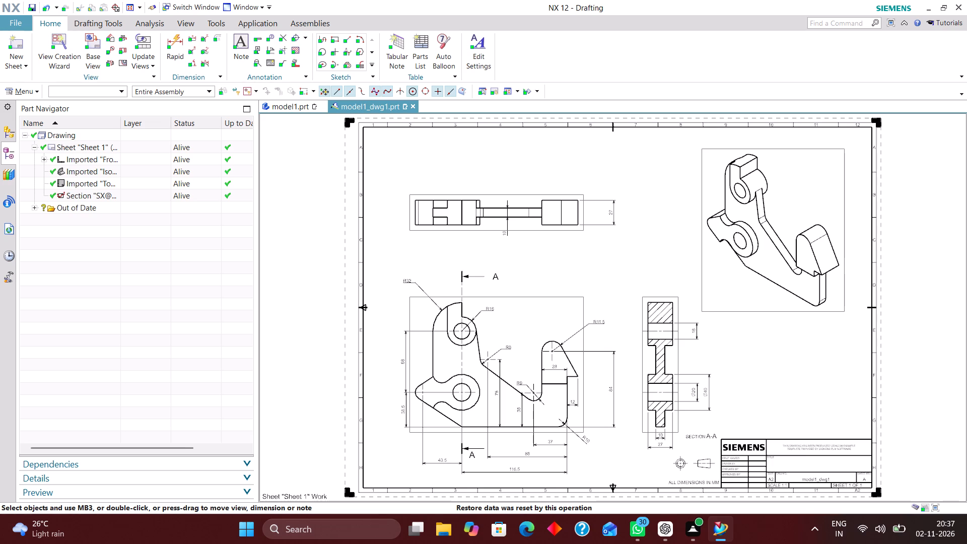
scroll(413, 416, "up", 5)
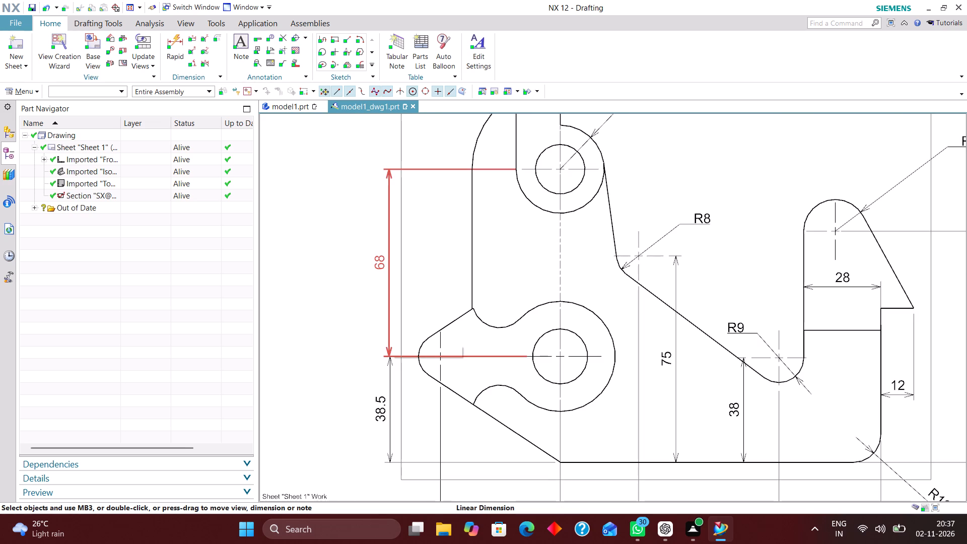
scroll(410, 279, "down", 4)
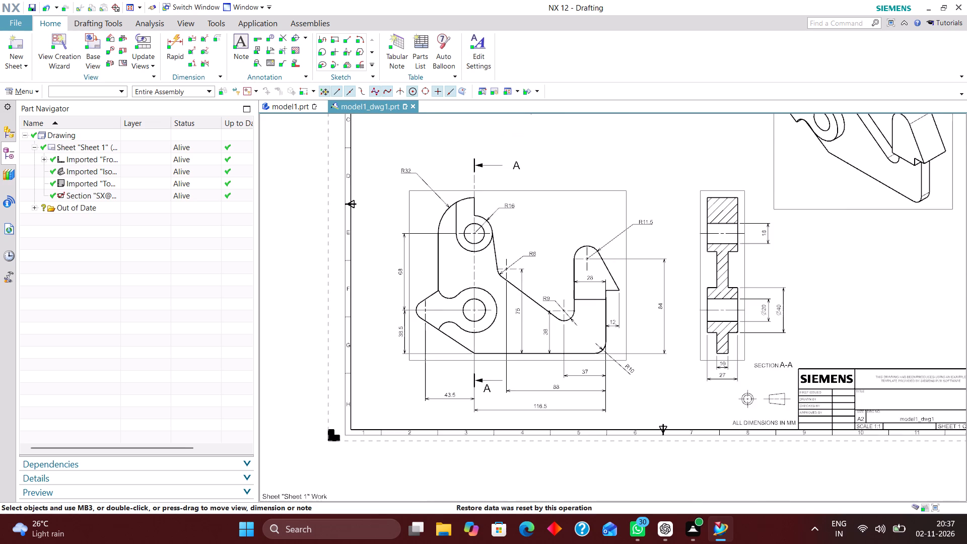
scroll(475, 392, "up", 2)
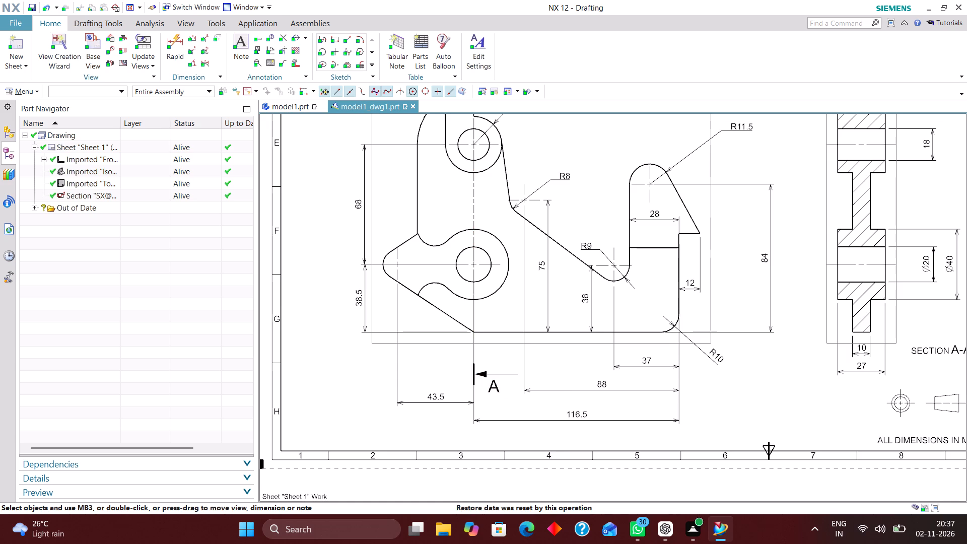
scroll(487, 370, "down", 2)
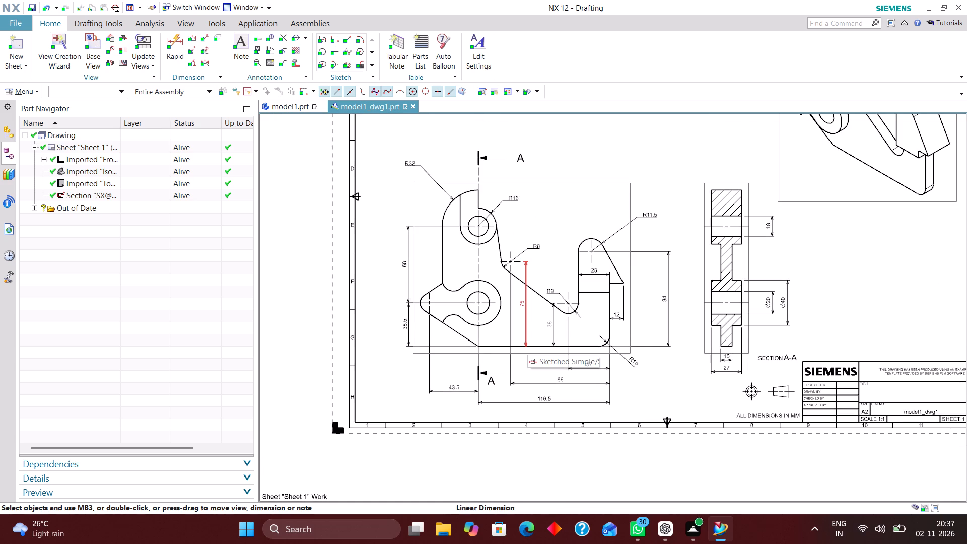
scroll(645, 365, "down", 2)
scroll(671, 175, "up", 1)
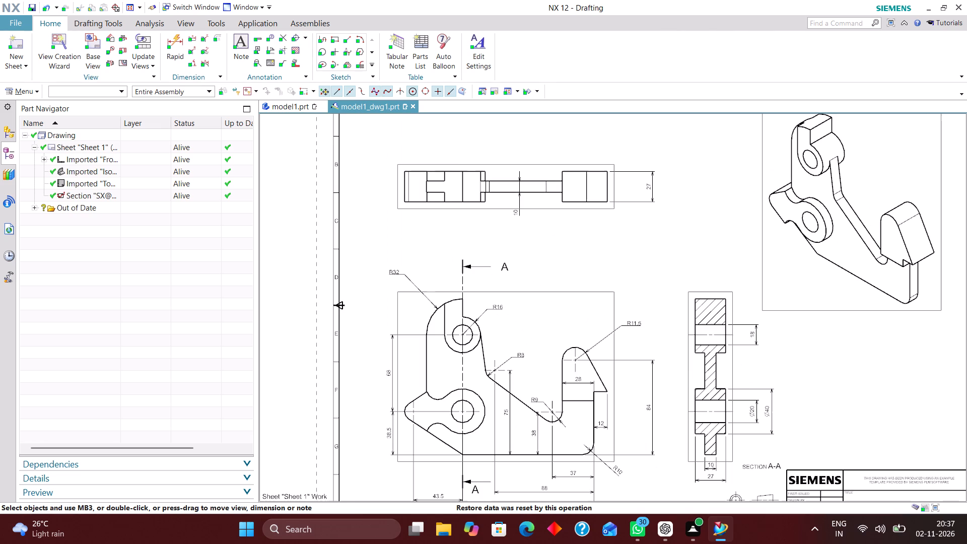
scroll(671, 174, "up", 1)
Dimension the top view's overall length between its outer end corners, placing the dimension above the view.
scroll(639, 279, "down", 2)
right_click_drag(686, 212, 634, 271)
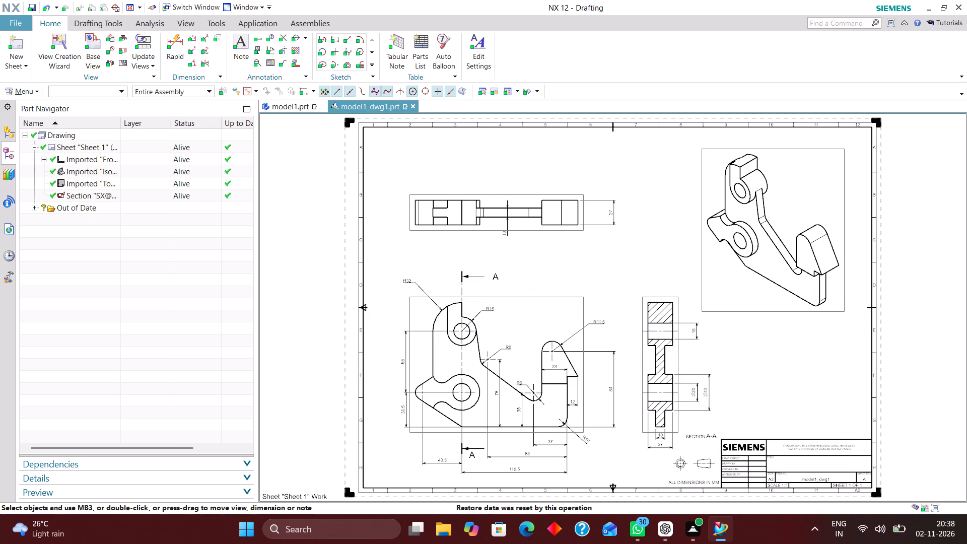
left_click(176, 38)
scroll(422, 200, "up", 5)
left_click(405, 200)
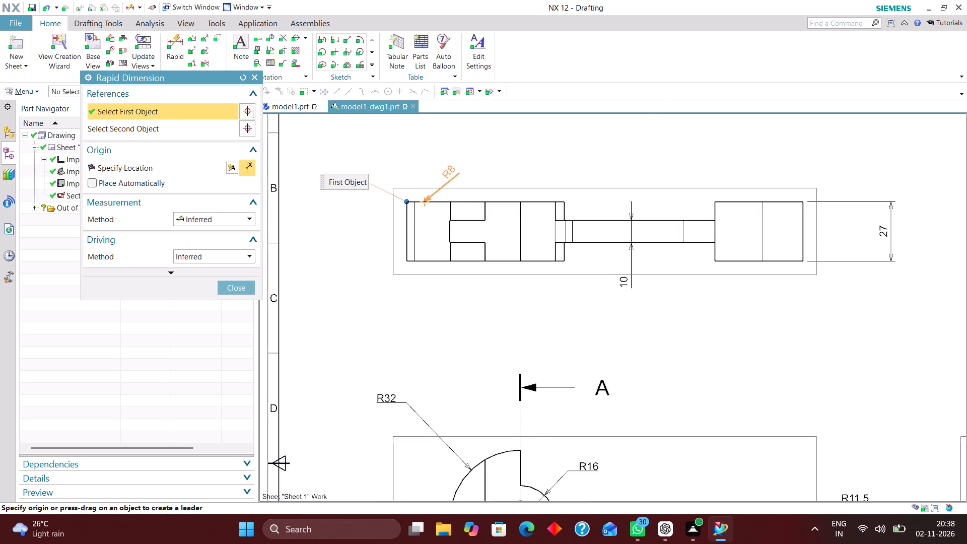
left_click(804, 202)
scroll(746, 290, "down", 2)
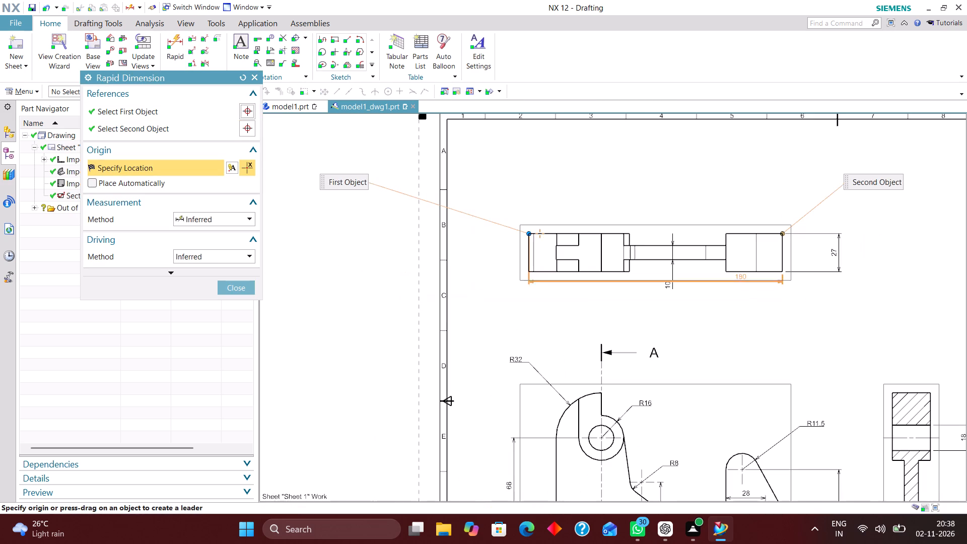
left_click(672, 166)
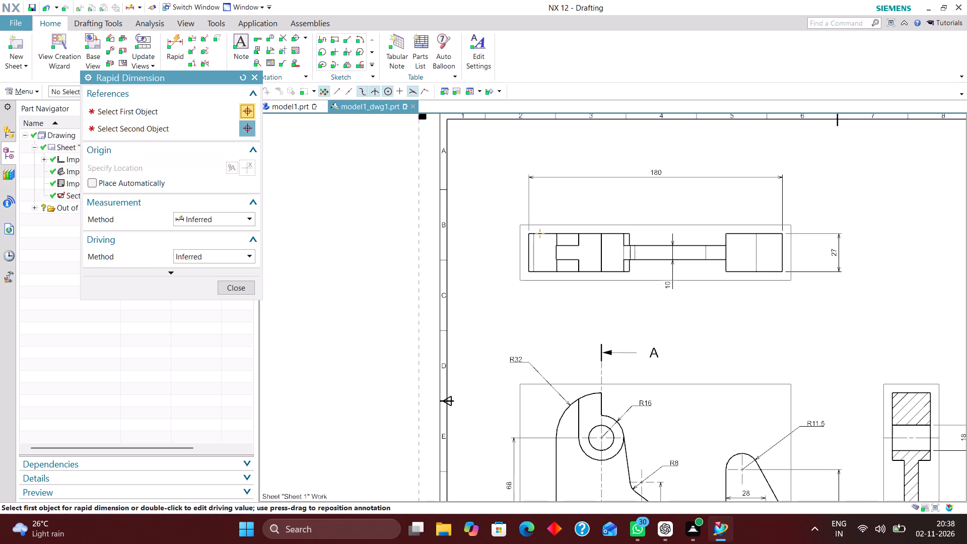
scroll(646, 281, "down", 3)
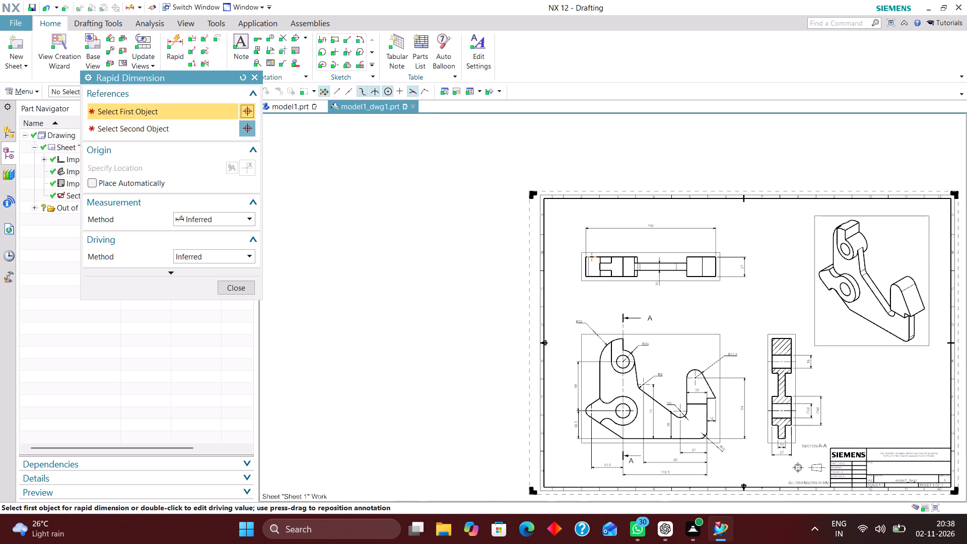
left_click(241, 290)
Change the drawing sheet's projection to first-angle, keeping A2 size, 1:1 scale and millimetres.
scroll(411, 265, "down", 3)
scroll(631, 282, "up", 2)
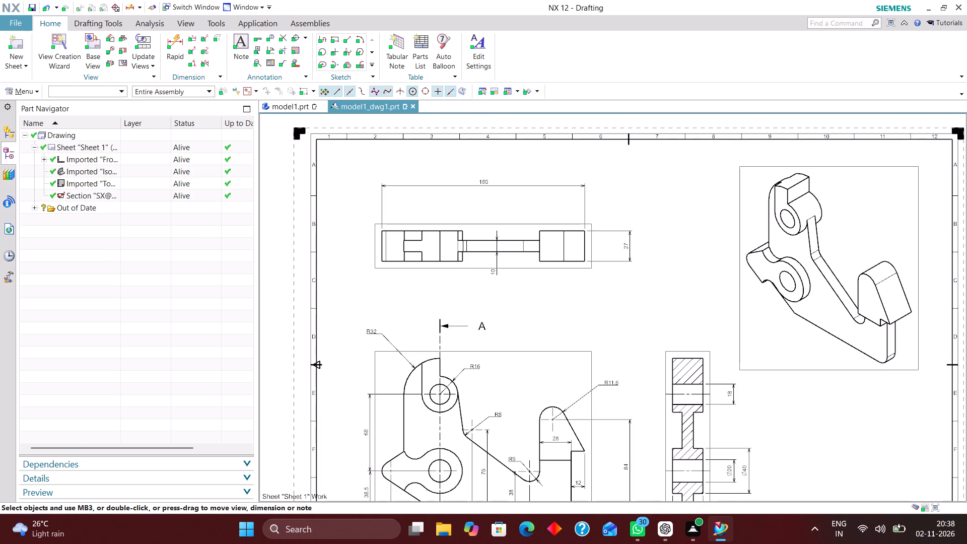
right_click_drag(681, 240, 620, 305)
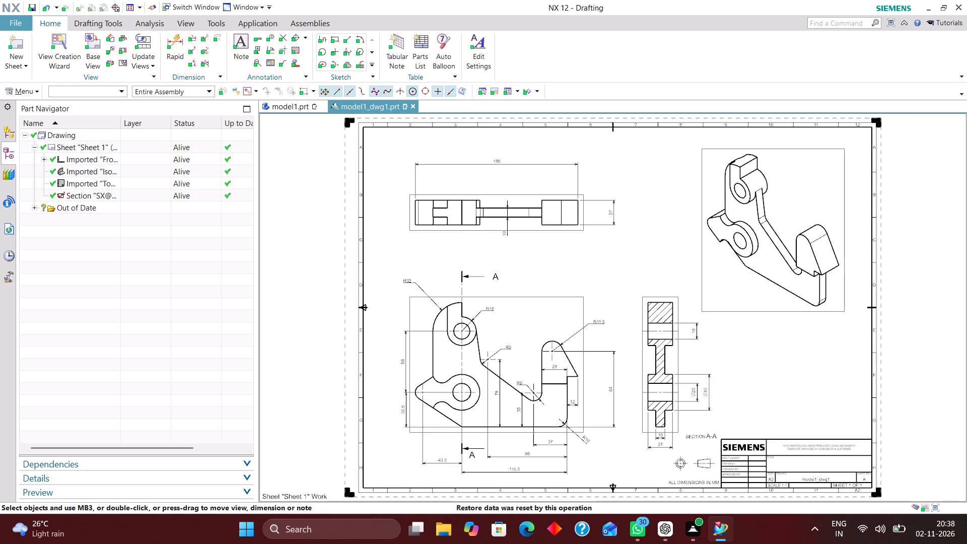
scroll(735, 346, "down", 2)
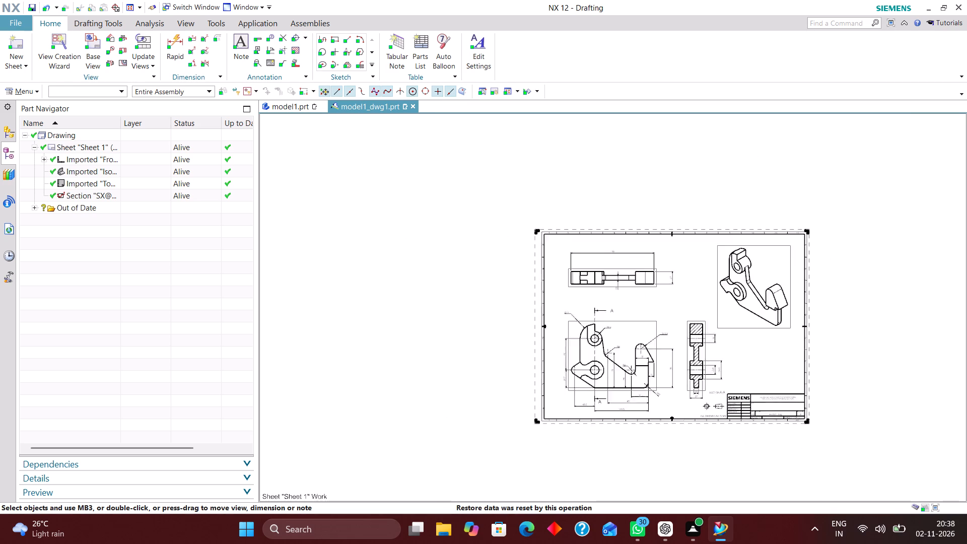
scroll(735, 347, "down", 1)
scroll(743, 346, "up", 3)
right_click_drag(760, 334, 707, 402)
right_click_drag(743, 375, 689, 458)
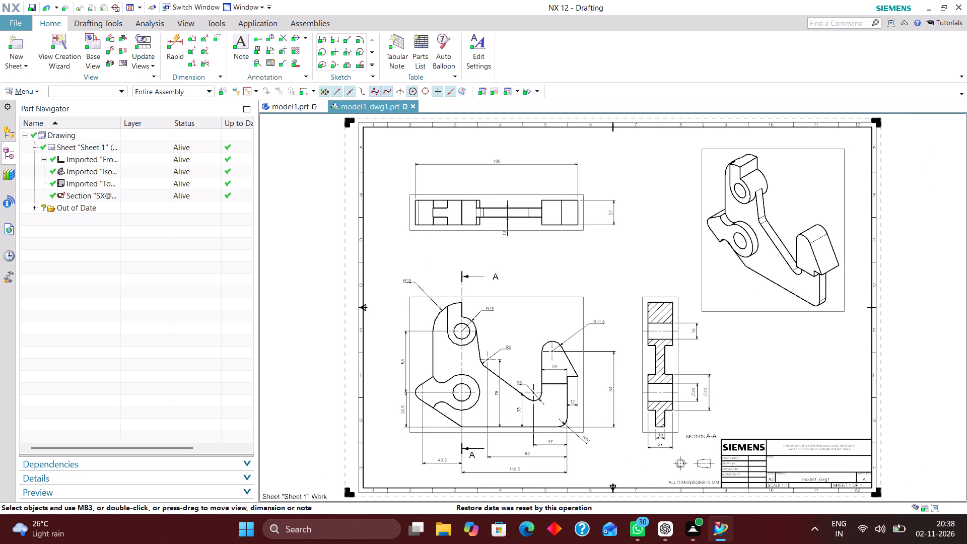
right_click(341, 396)
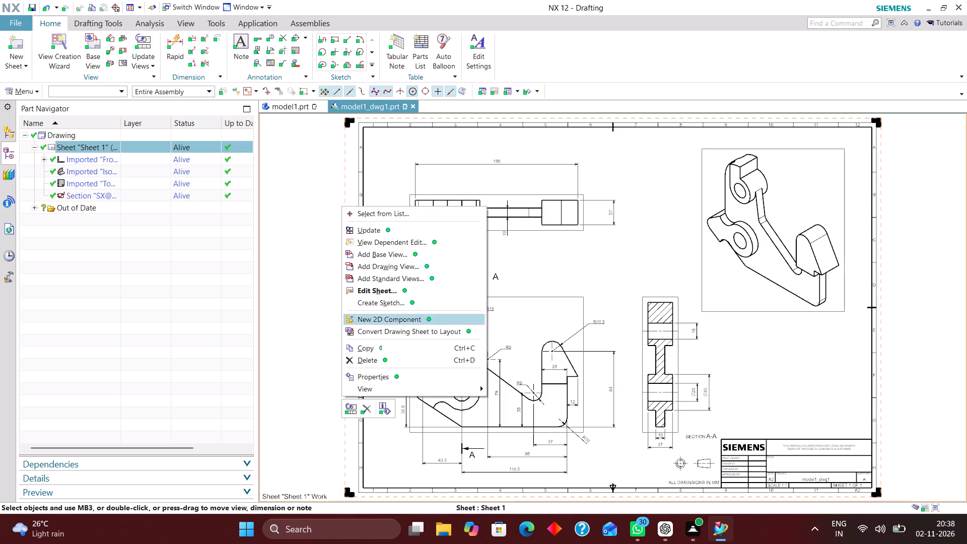
left_click(388, 291)
left_click(110, 380)
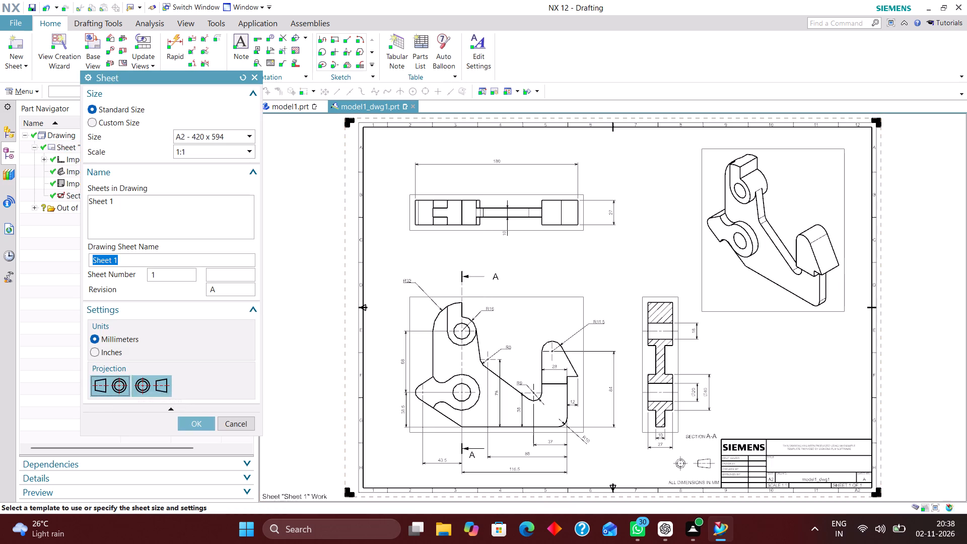
left_click(200, 424)
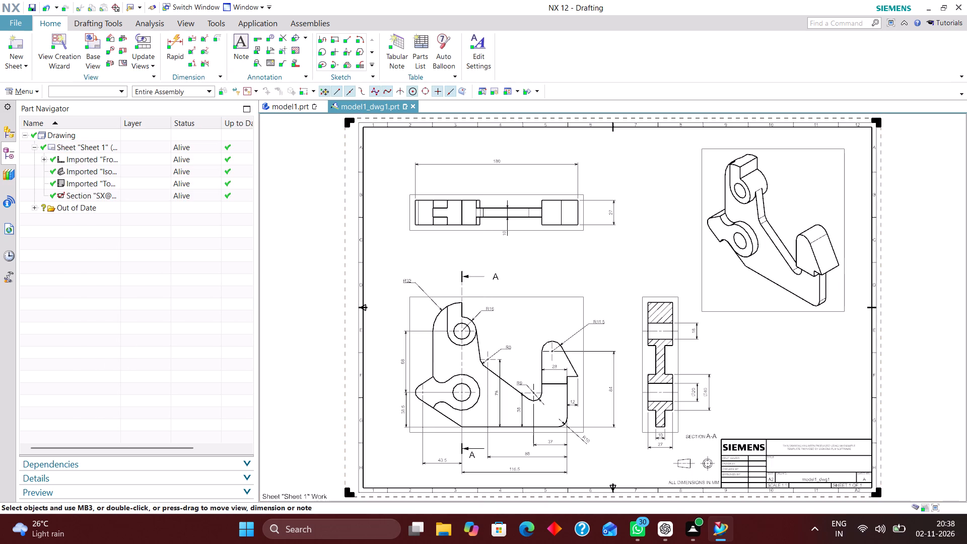
Show a view label below the isometric view with the label type set to Name.
scroll(731, 322, "up", 2)
scroll(731, 330, "down", 2)
right_click(745, 315)
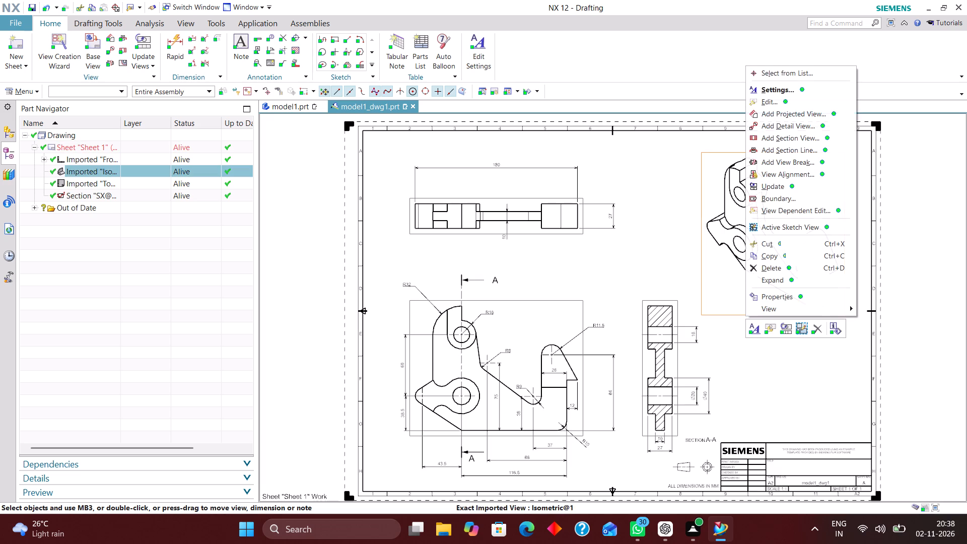
left_click(781, 90)
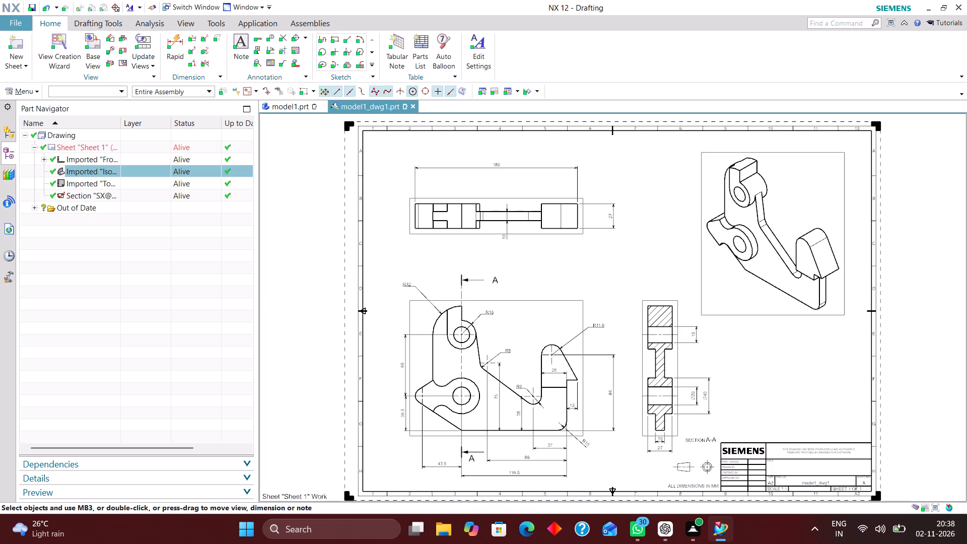
left_click(189, 128)
left_click(333, 176)
left_click(328, 191)
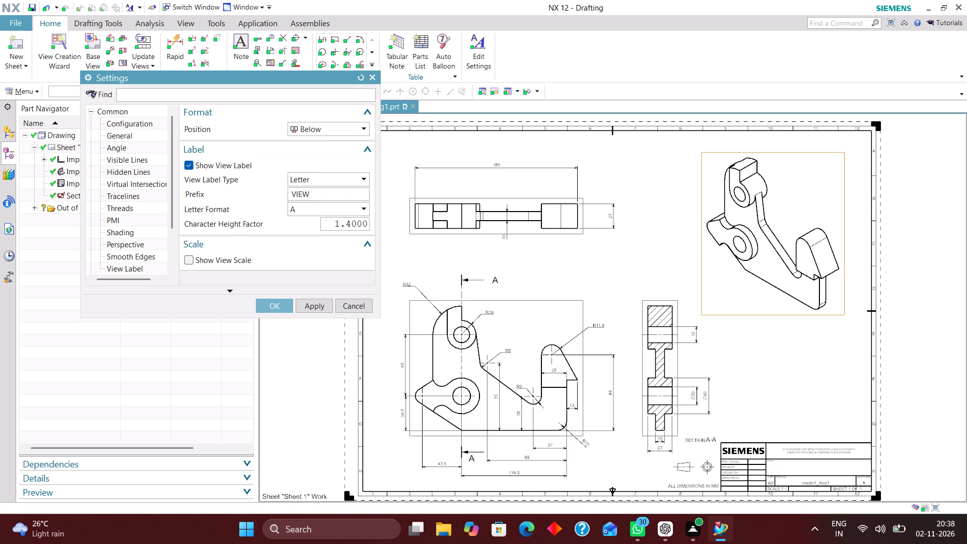
left_click(280, 306)
Show a view label below the top view with the label type set to Name.
right_click(527, 235)
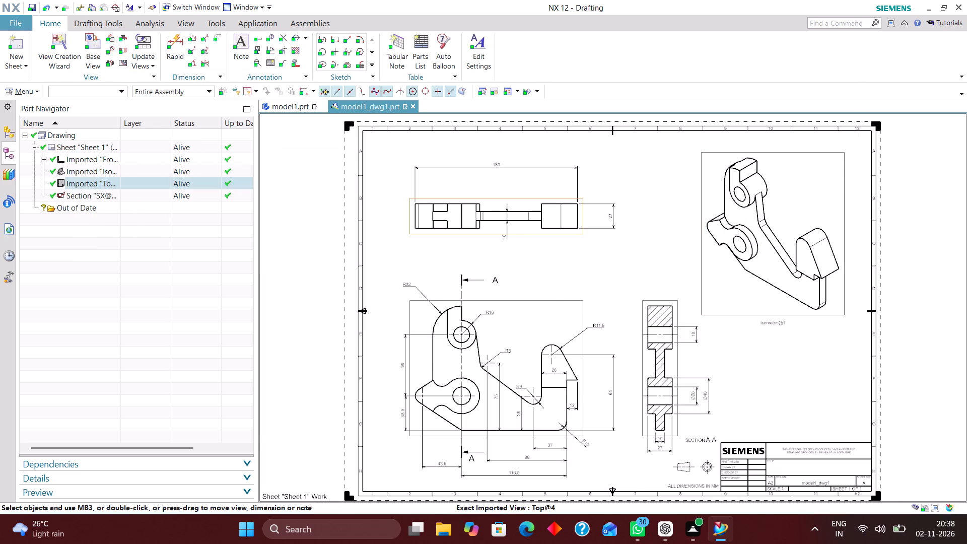
left_click(547, 259)
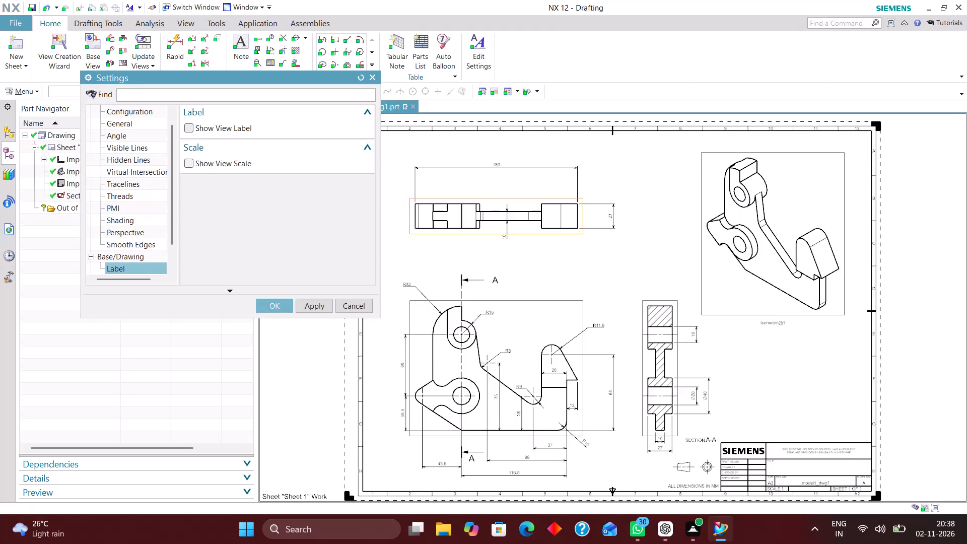
left_click(193, 125)
left_click(334, 178)
left_click(327, 190)
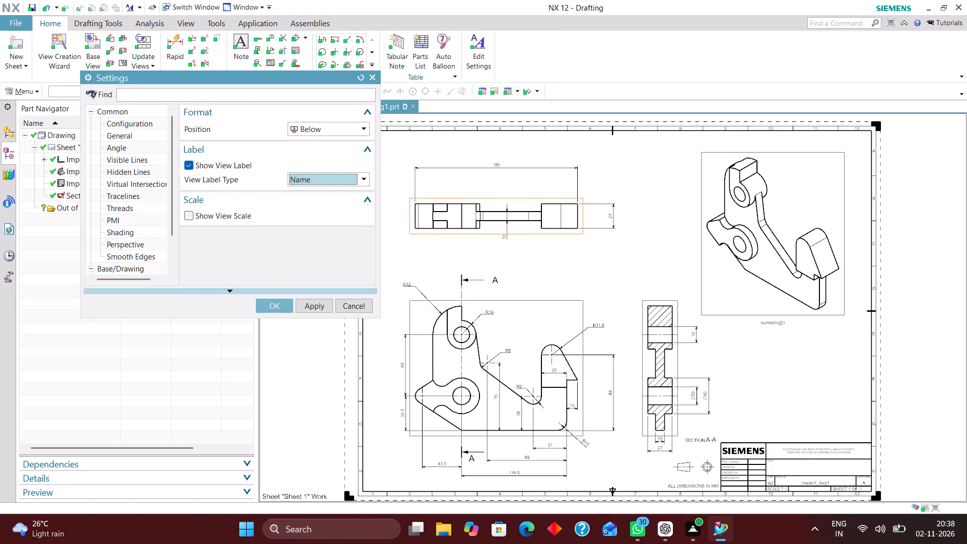
left_click(272, 308)
Show a view label below the front view with the label type set to Name.
scroll(498, 424, "up", 3)
right_click(502, 448)
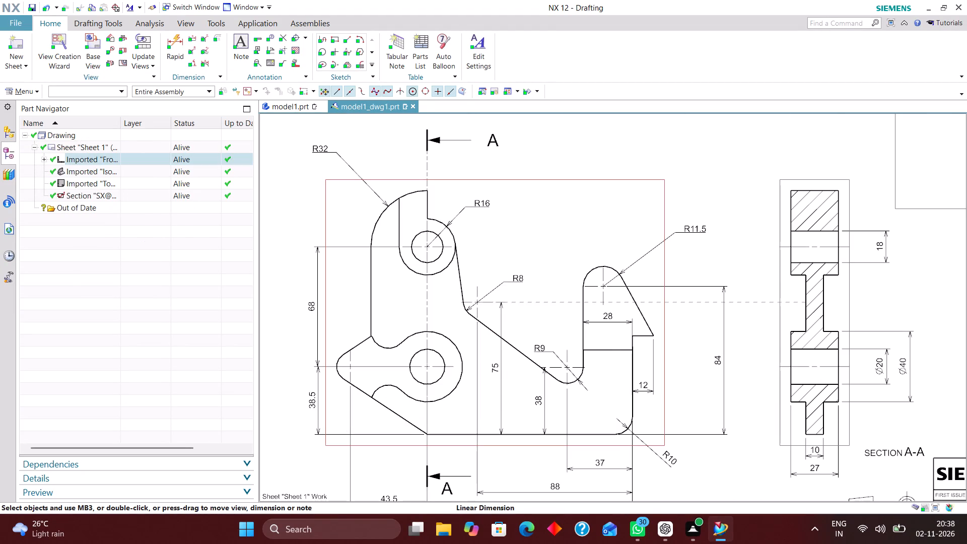
left_click(539, 223)
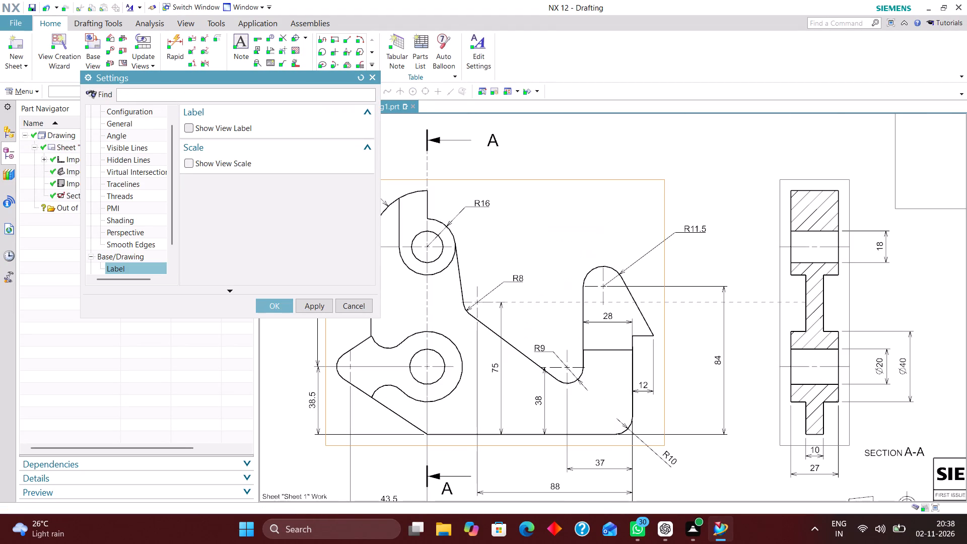
left_click(189, 127)
left_click(315, 179)
left_click(312, 186)
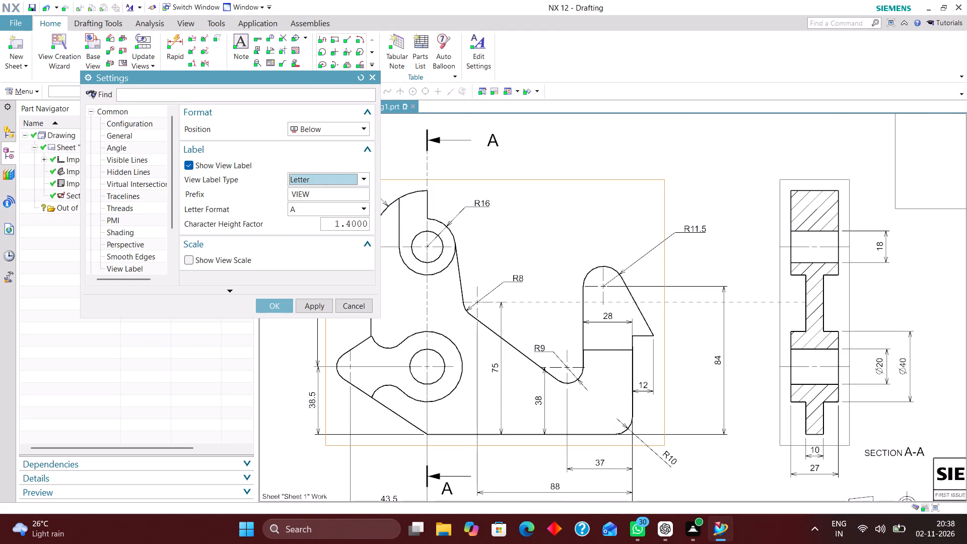
left_click(331, 179)
left_click(323, 192)
left_click(272, 306)
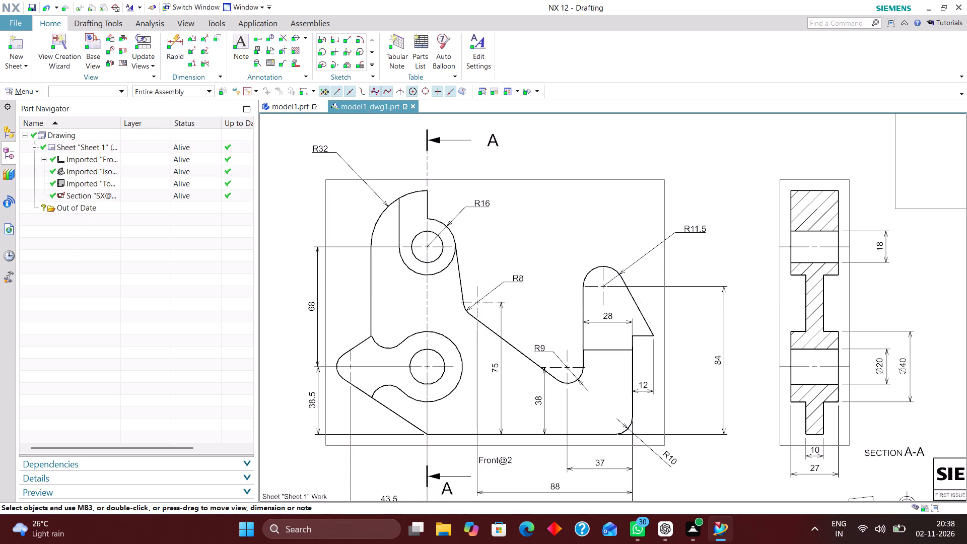
Change the section view's label type from Letter to Name.
scroll(372, 327, "down", 3)
scroll(651, 429, "up", 4)
scroll(598, 413, "down", 2)
right_click(577, 349)
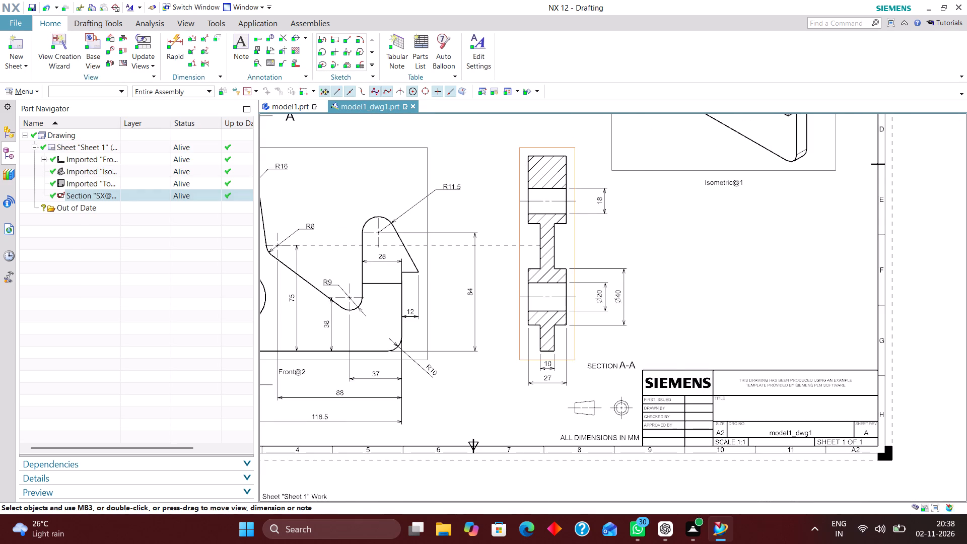
left_click(618, 148)
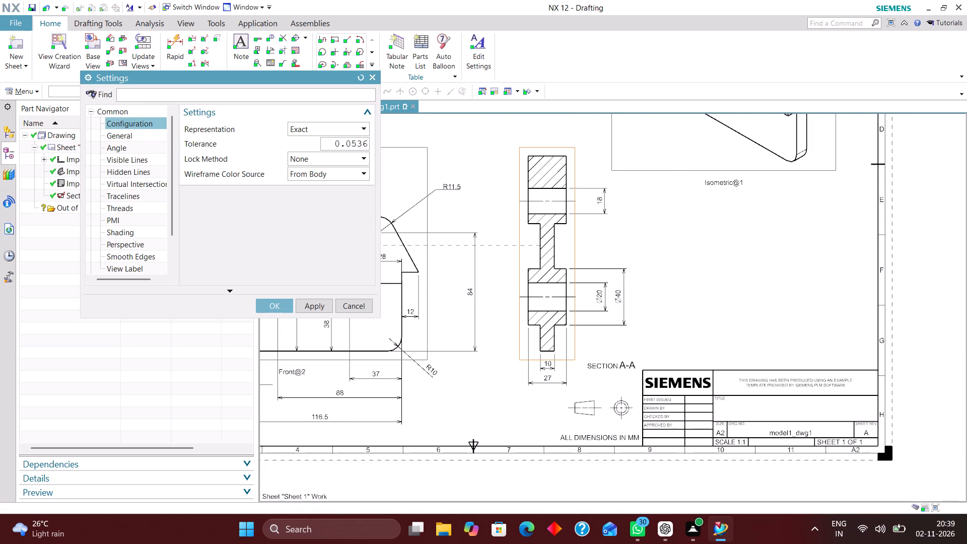
scroll(130, 230, "down", 4)
left_click(133, 245)
left_click(130, 265)
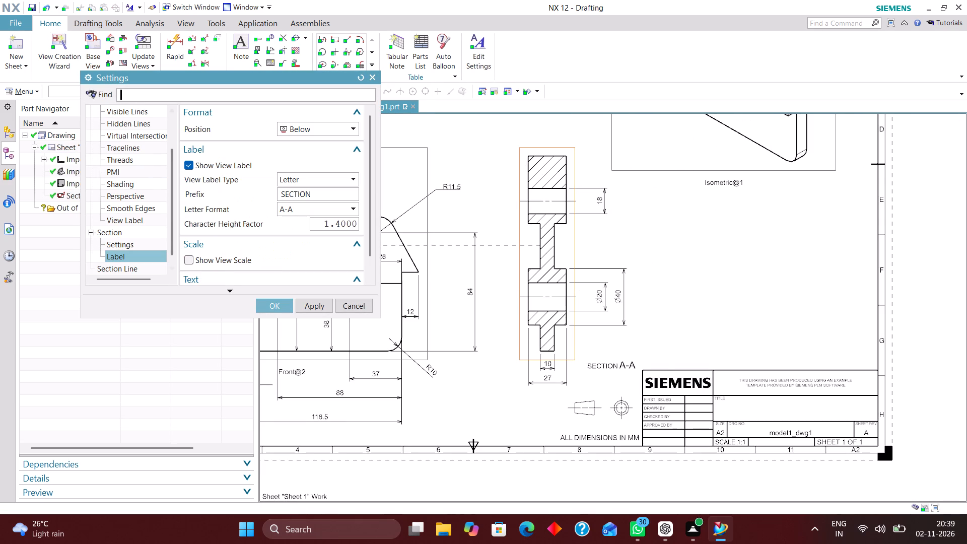
left_click(303, 181)
left_click(301, 192)
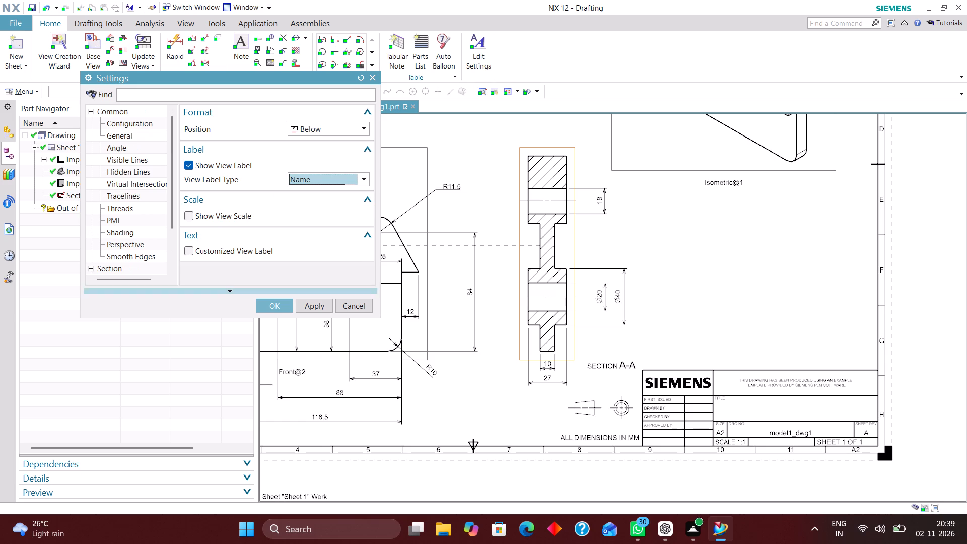
left_click(278, 307)
Move the isometric view's name label up inside the view boundary, beneath the bracket's sloping lower edge.
scroll(510, 379, "down", 1)
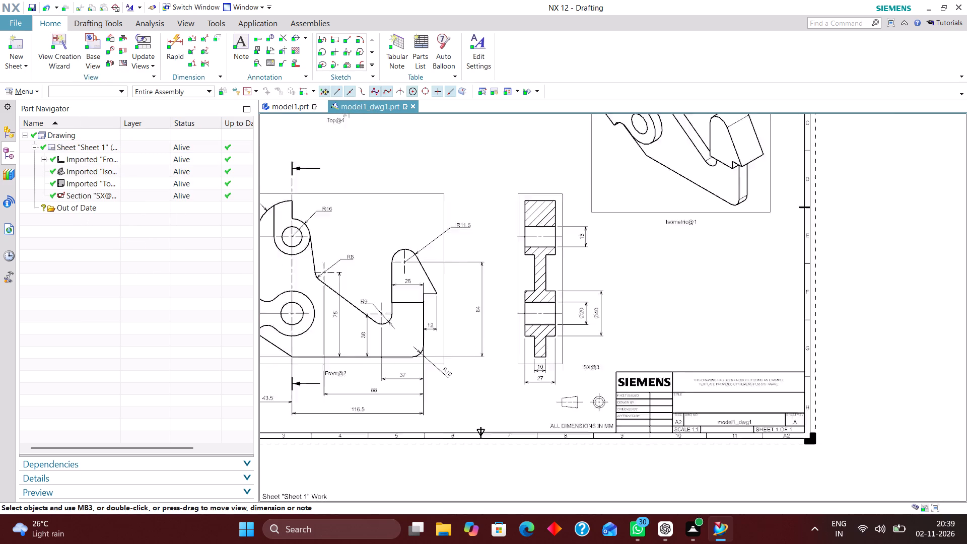
scroll(511, 379, "down", 1)
scroll(628, 292, "up", 1)
right_click_drag(675, 291, 607, 351)
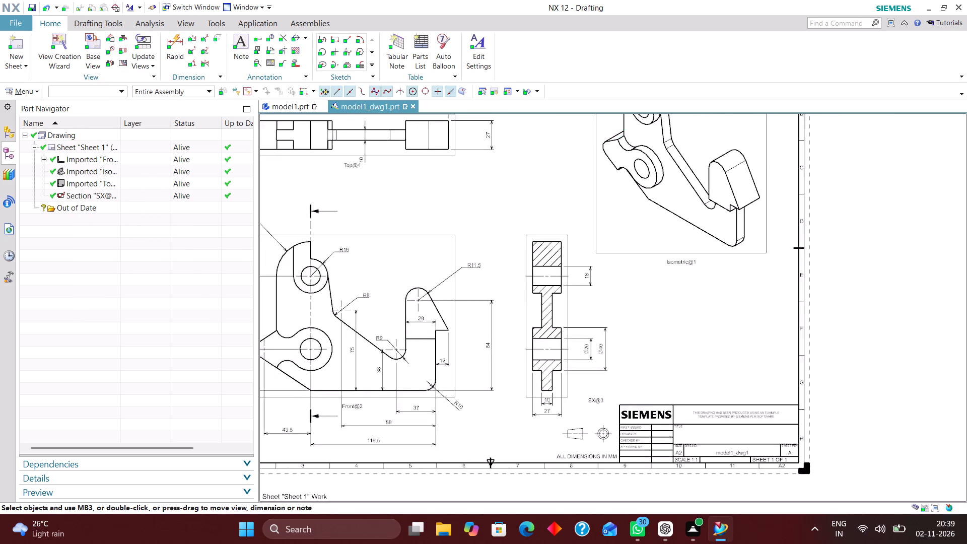
scroll(788, 317, "up", 3)
left_click_drag(772, 325, 734, 267)
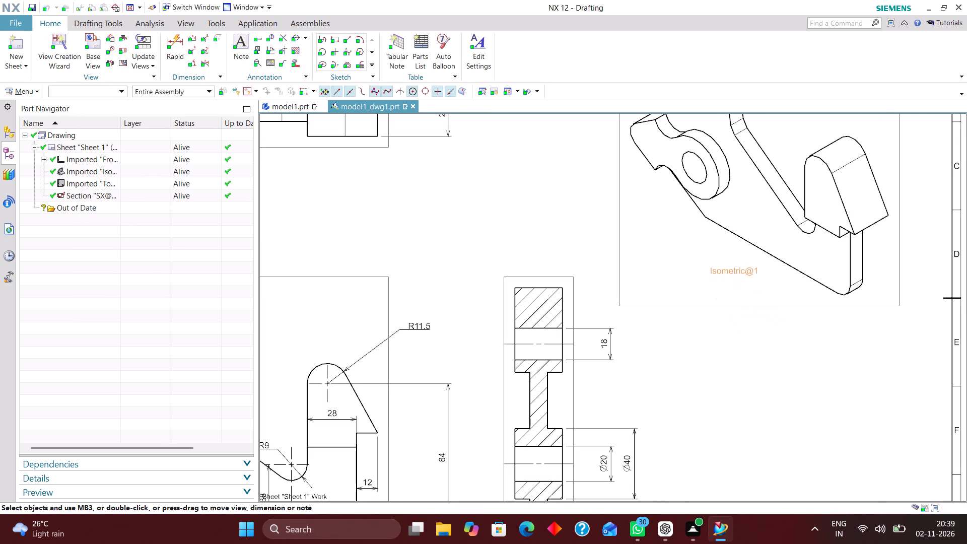
left_click_drag(734, 267, 735, 264)
Move the top view's name label slightly lower, clear of the 10 dimension.
scroll(704, 349, "down", 3)
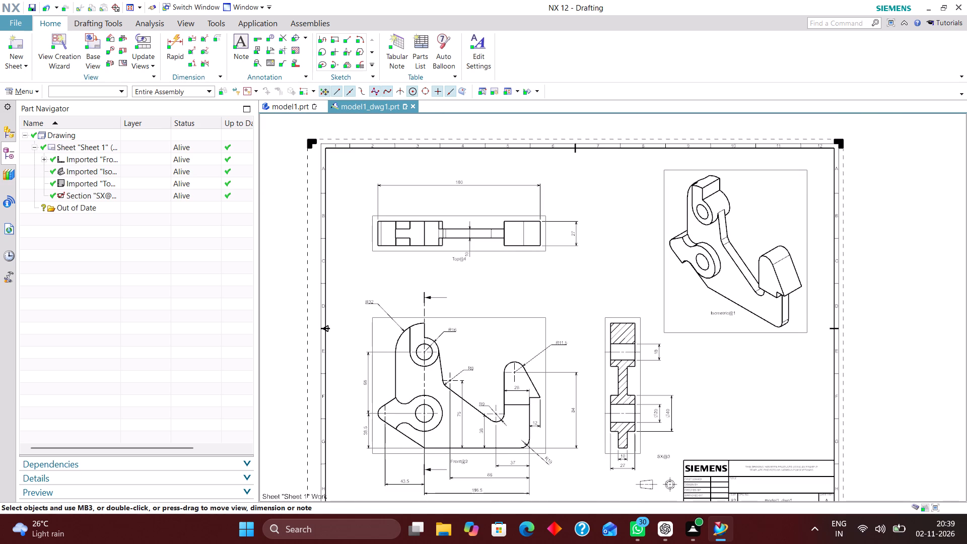
right_click_drag(608, 270, 586, 291)
scroll(501, 222, "up", 3)
left_click_drag(497, 251, 499, 256)
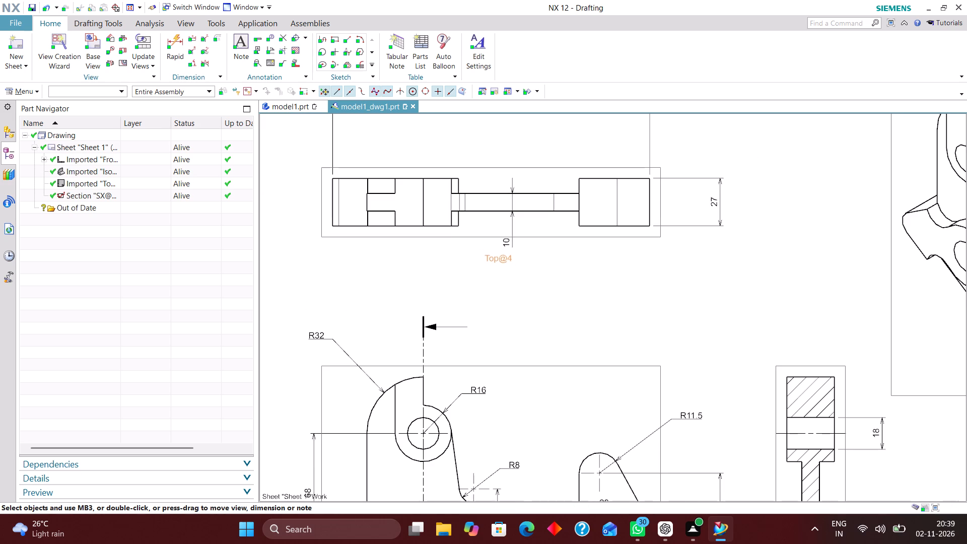
left_click_drag(499, 256, 509, 260)
Rename the imported front view as FRONT VIEW.
left_click(127, 161)
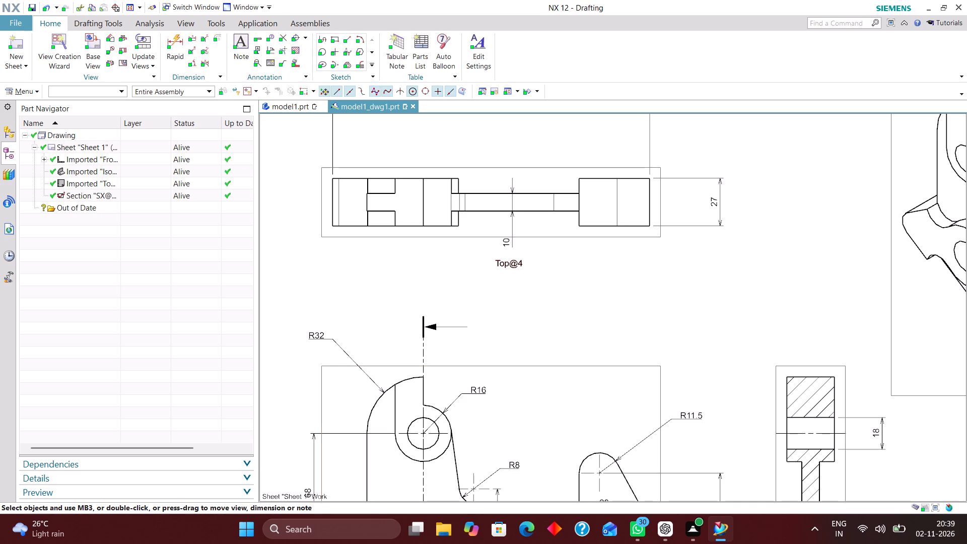
right_click(125, 160)
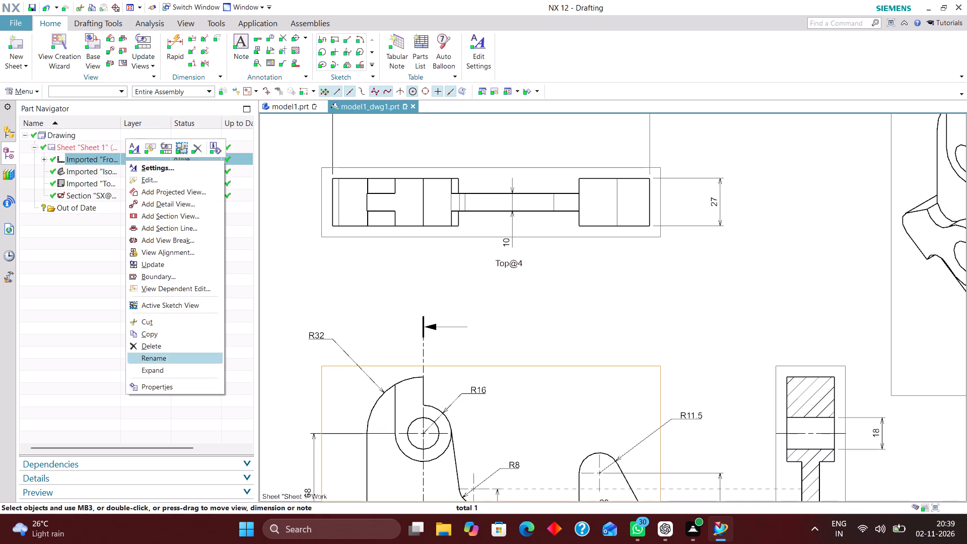
left_click(174, 360)
type("FRONT")
key("space")
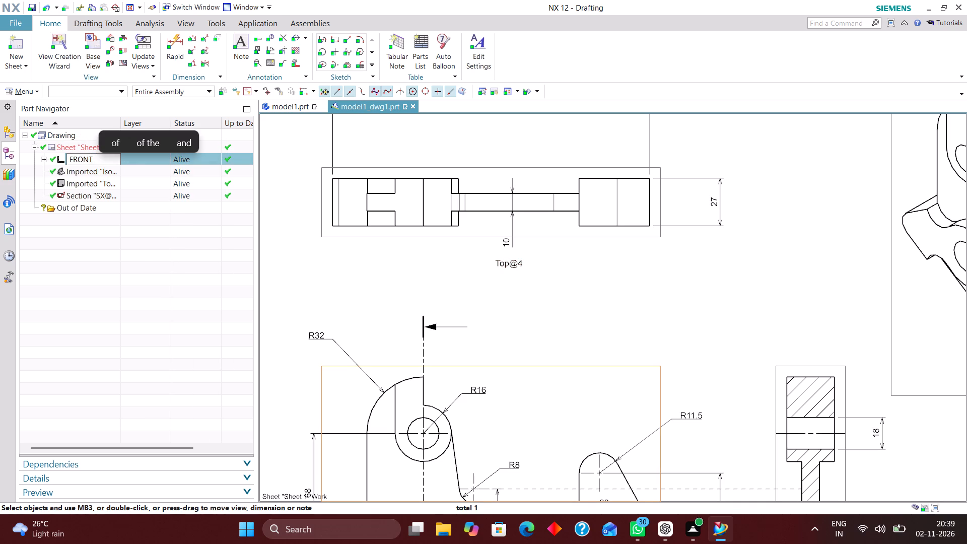
type("VIEW")
key("Return")
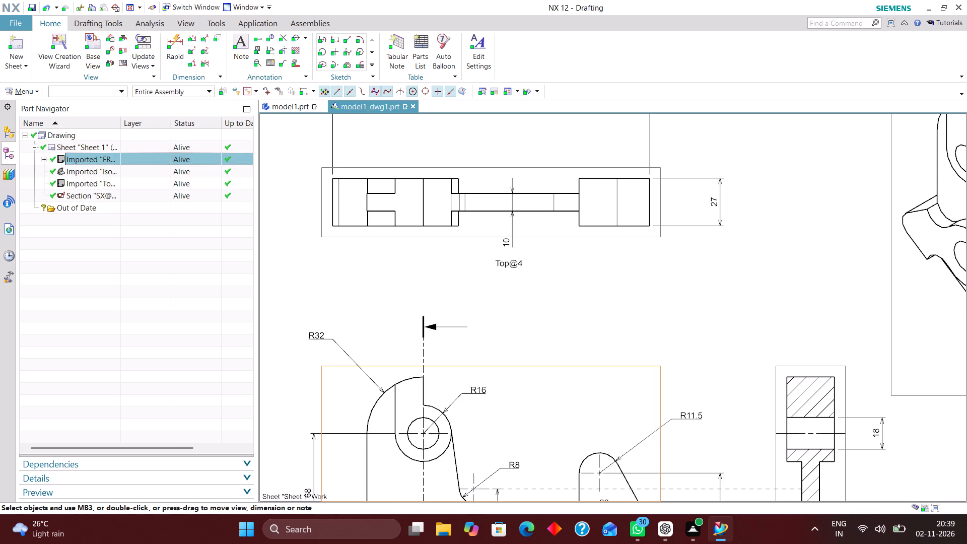
Rename the imported isometric view as ISOMETRIC VIEW.
left_click(140, 174)
right_click(140, 174)
left_click(172, 370)
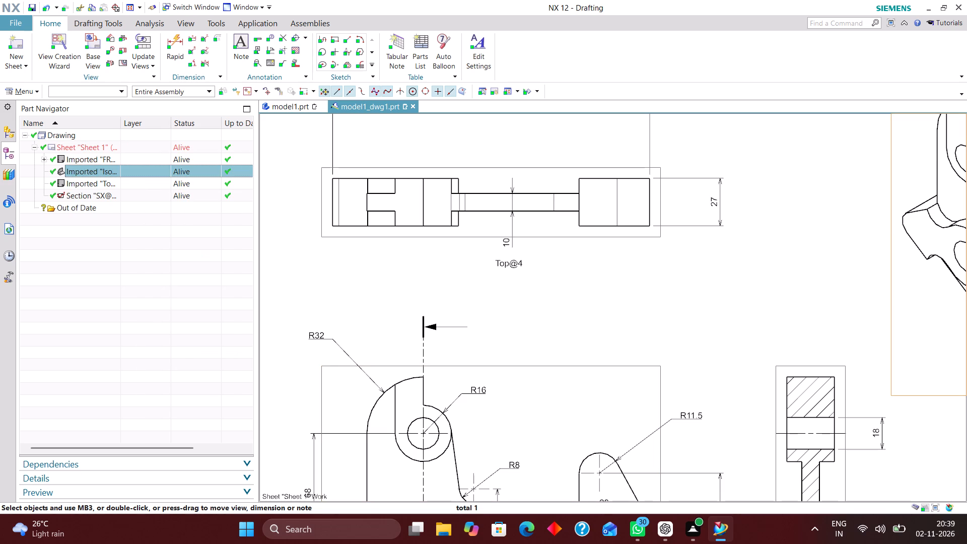
type("ISOMETR")
type("IC VIEW")
key("Return")
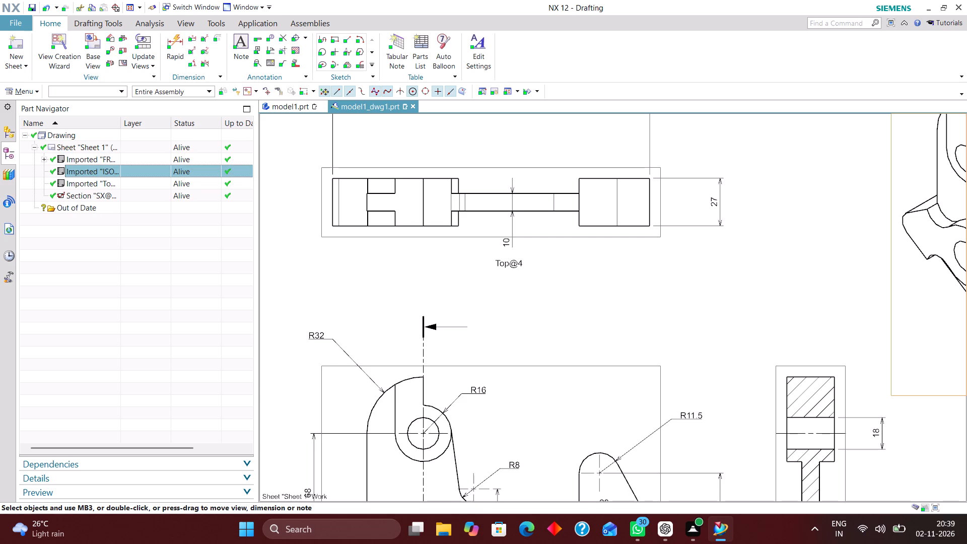
Rename the imported top view as TOP VIEW.
left_click(134, 183)
right_click(137, 183)
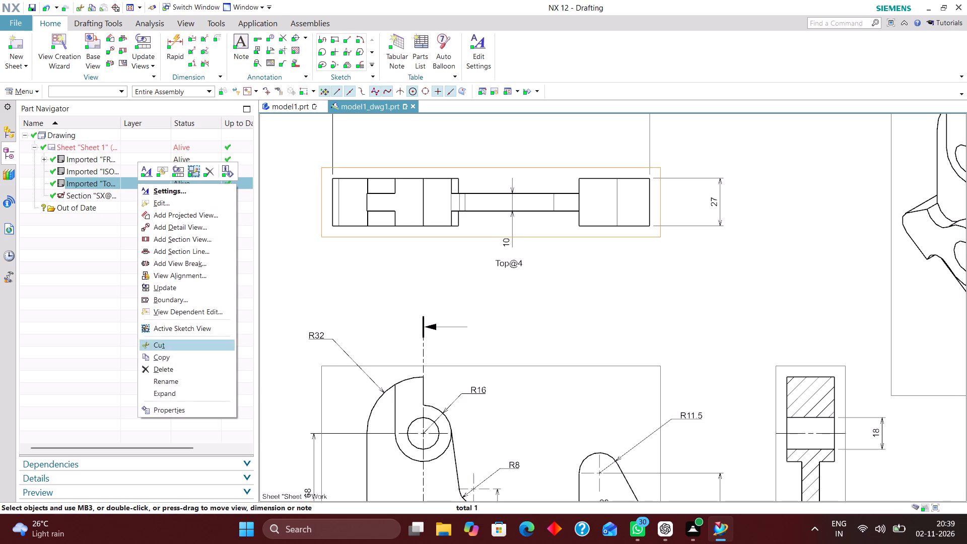
left_click(176, 384)
type("TOP VIEW")
key("Return")
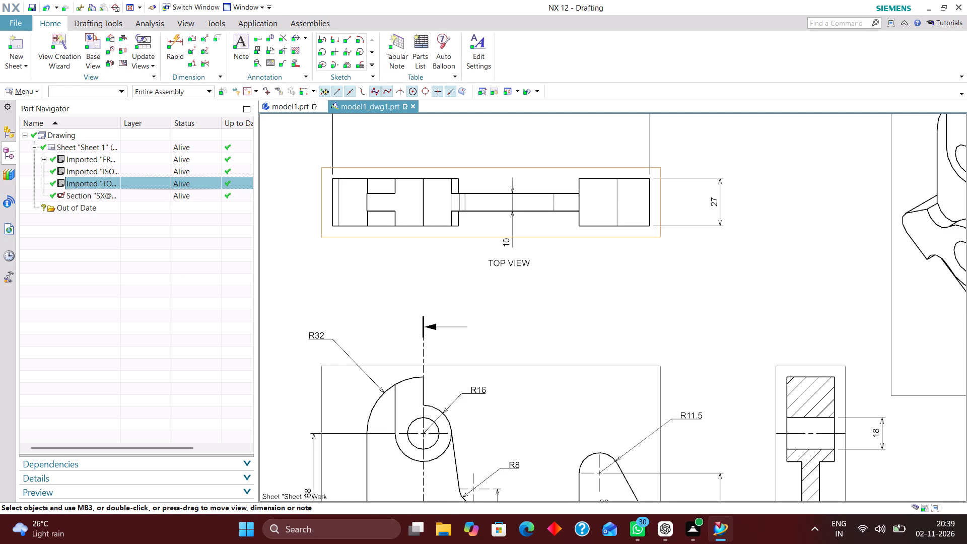
Rename the section view as SECTION VIEW A - A.
left_click(137, 195)
right_click(137, 181)
left_click(121, 194)
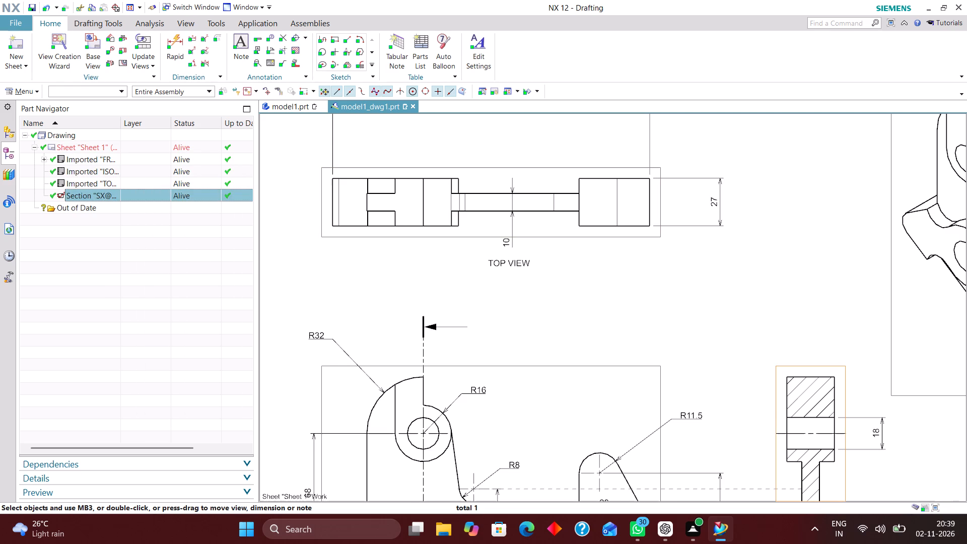
right_click(122, 194)
left_click(147, 356)
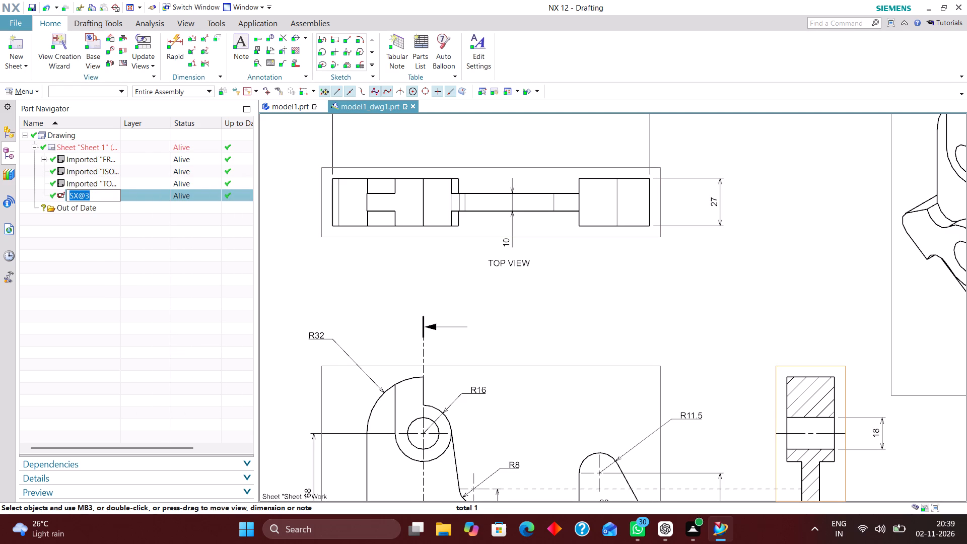
type("SECTION VIEW A")
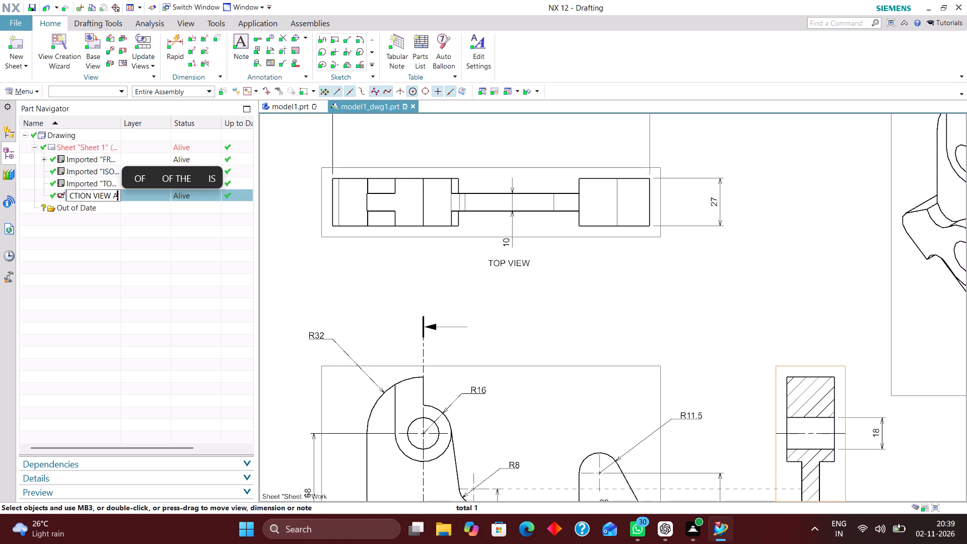
key("space")
type("- A")
key("Return")
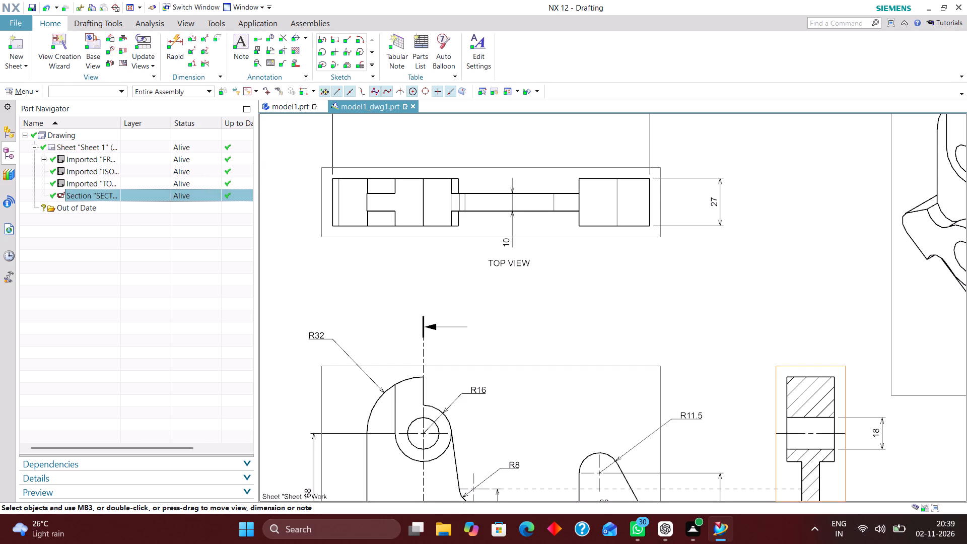
Show the letter A at both arrows of the section line through the front view.
scroll(436, 330, "down", 4)
scroll(465, 420, "up", 3)
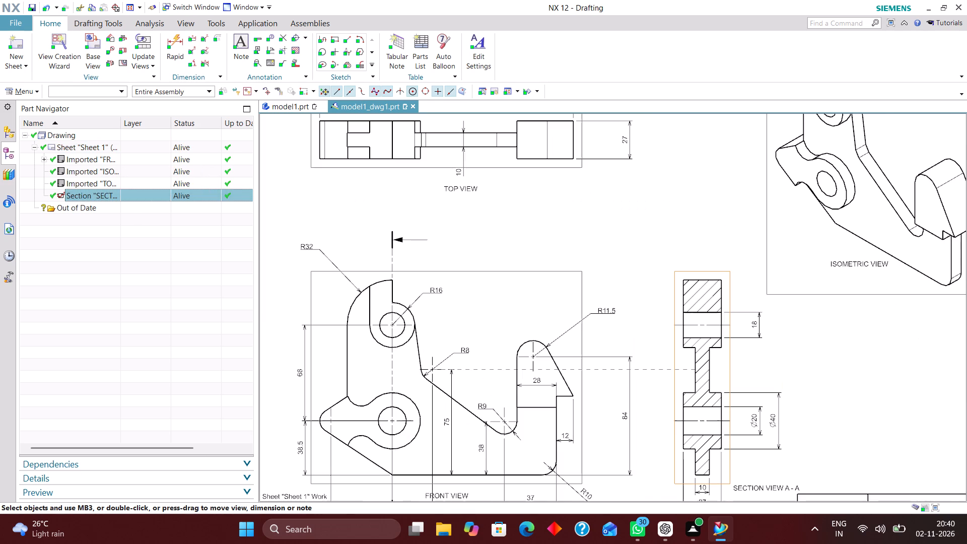
right_click_drag(603, 230, 552, 281)
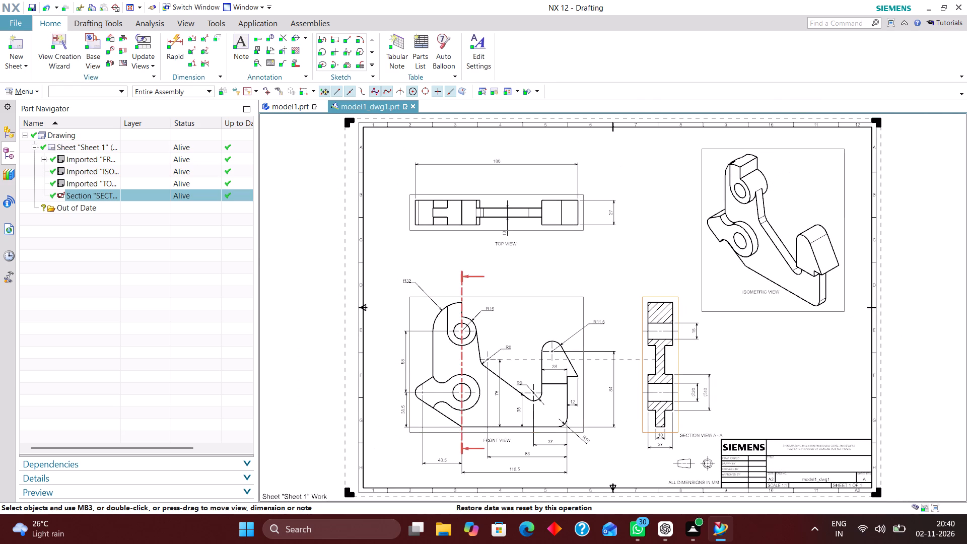
double_click(475, 276)
left_click(196, 244)
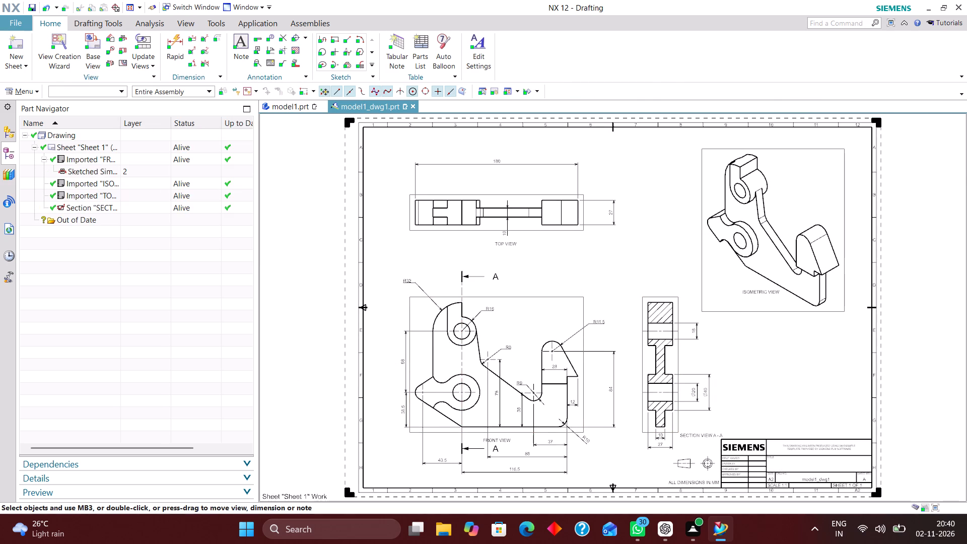
Move the section line letters close to their arrows, the upper A just above its arrow and the lower A just below.
scroll(492, 285, "up", 3)
left_click_drag(498, 267, 456, 259)
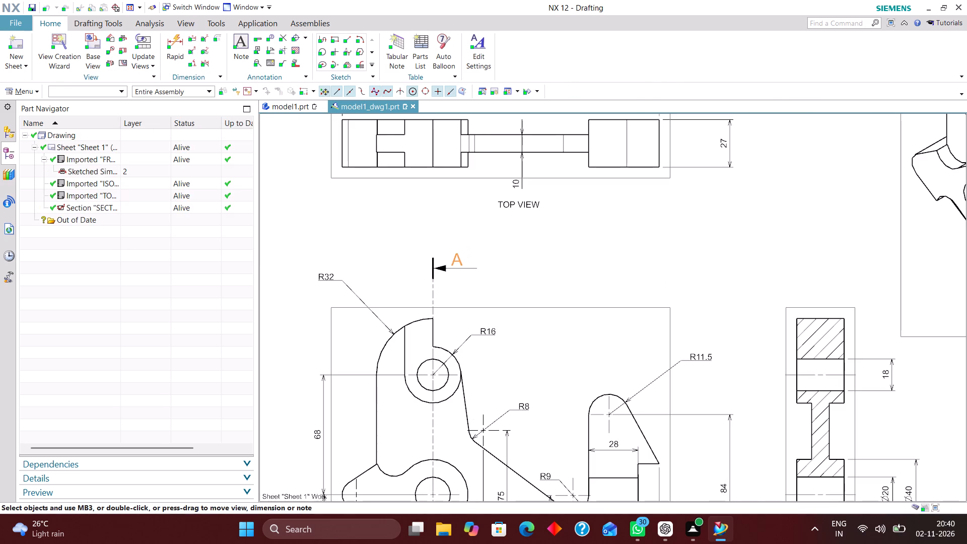
left_click_drag(456, 259, 458, 258)
scroll(463, 222, "down", 4)
scroll(468, 396, "up", 5)
left_click_drag(495, 348, 445, 353)
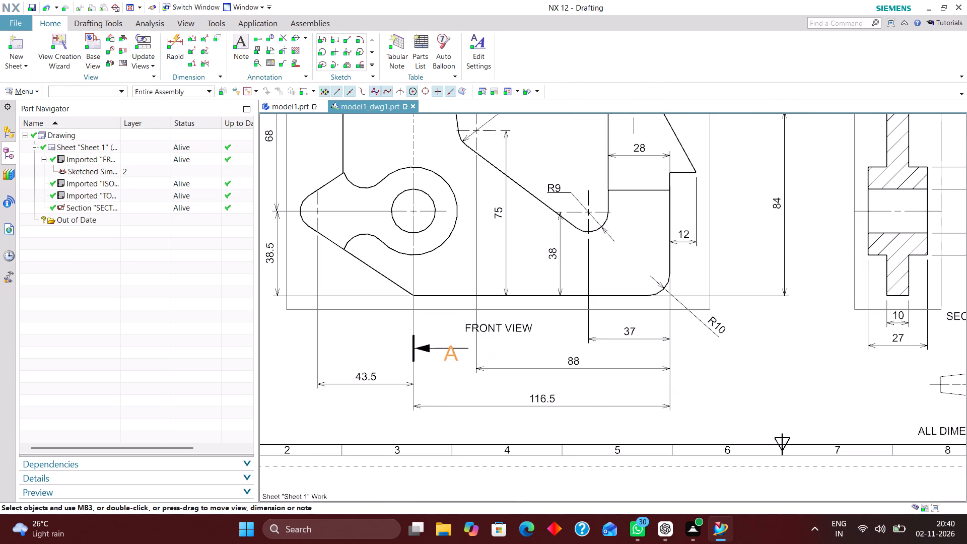
left_click_drag(445, 353, 439, 361)
Move the SECTION VIEW A - A label slightly up, beside the section's lower end and farther from the title block.
scroll(406, 383, "down", 3)
scroll(524, 323, "down", 2)
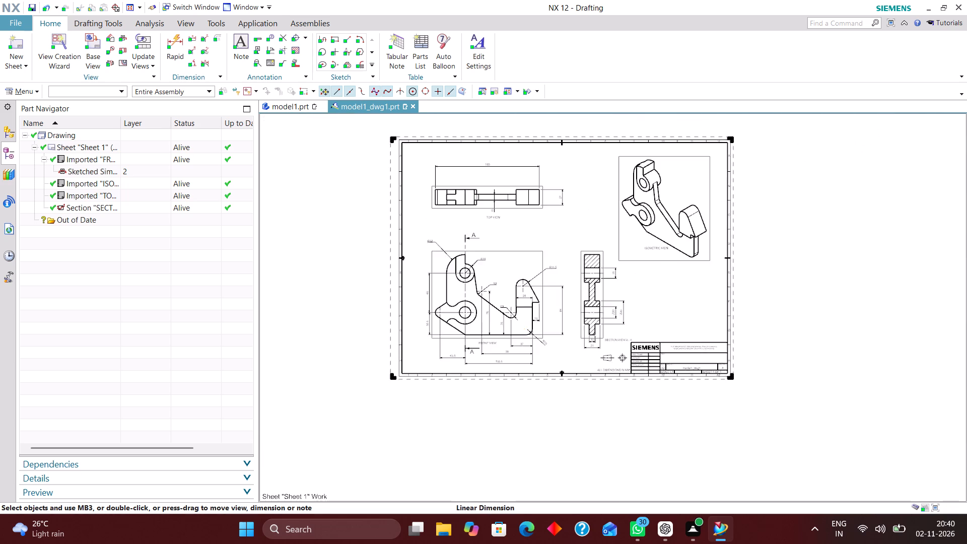
scroll(523, 332, "down", 1)
scroll(526, 248, "up", 3)
right_click_drag(613, 214, 562, 259)
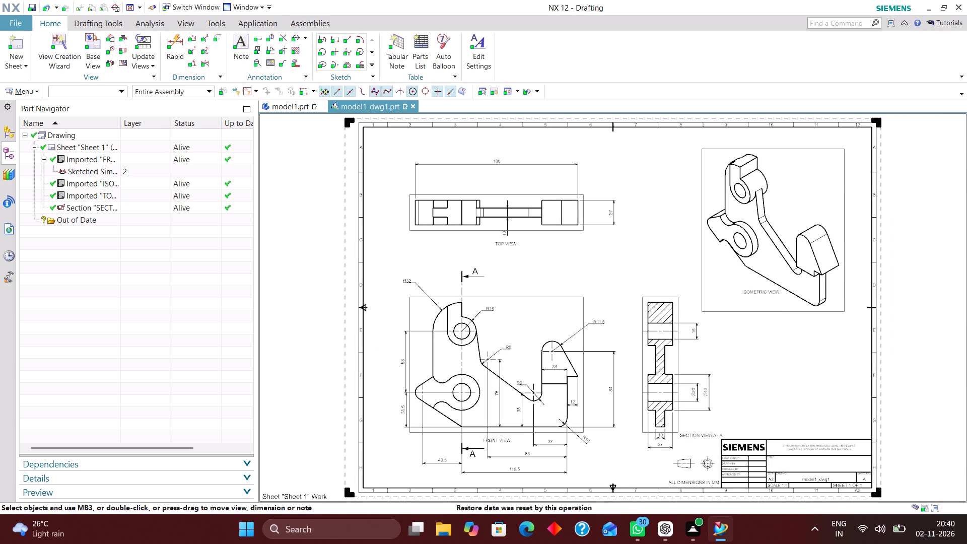
scroll(733, 477, "up", 5)
scroll(676, 407, "down", 3)
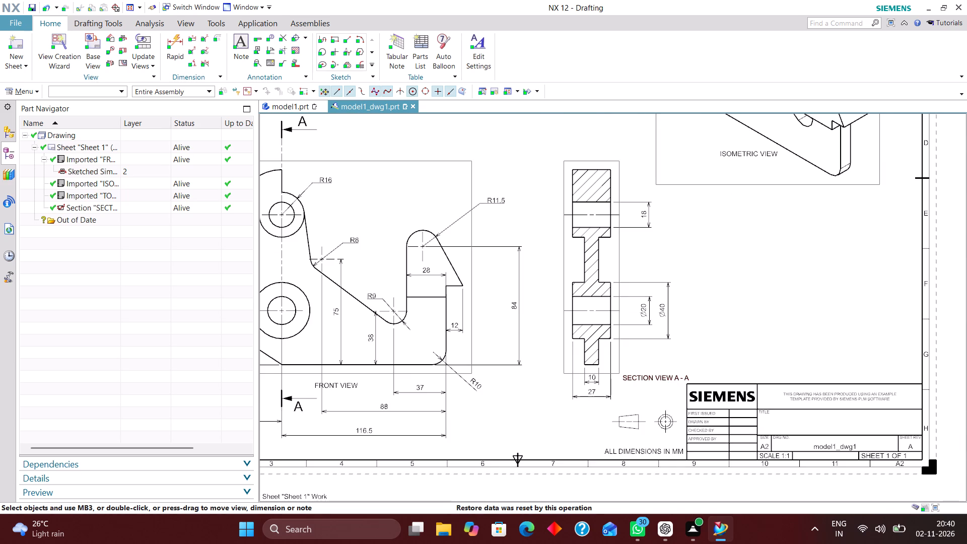
left_click_drag(660, 376, 658, 356)
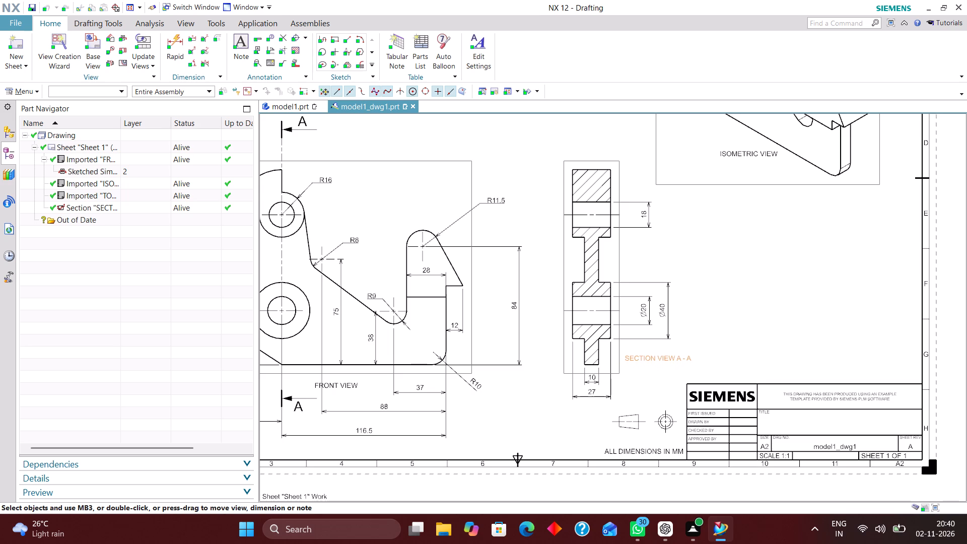
left_click_drag(658, 356, 656, 356)
Turn off the view border display in the view workflow settings of the Drafting Preferences.
scroll(634, 412, "down", 2)
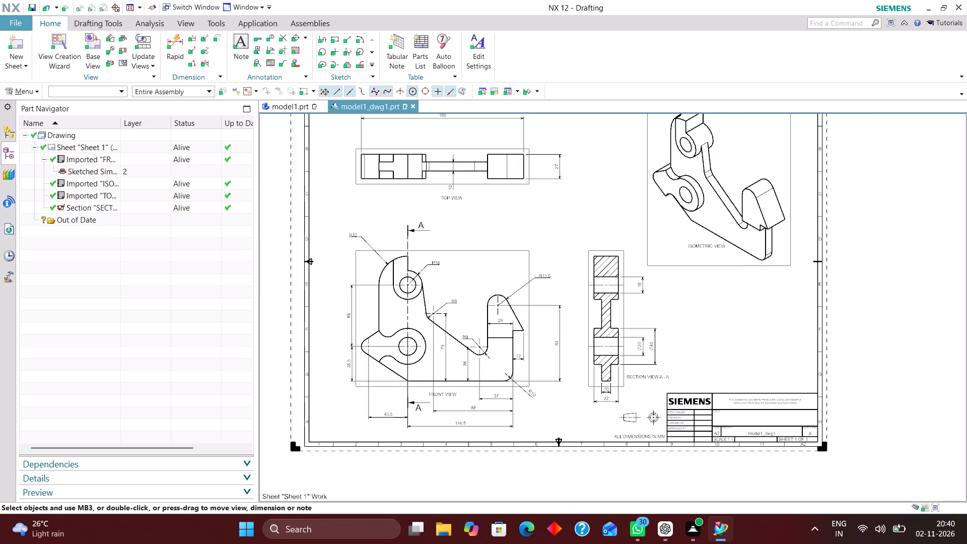
right_click_drag(737, 288, 691, 338)
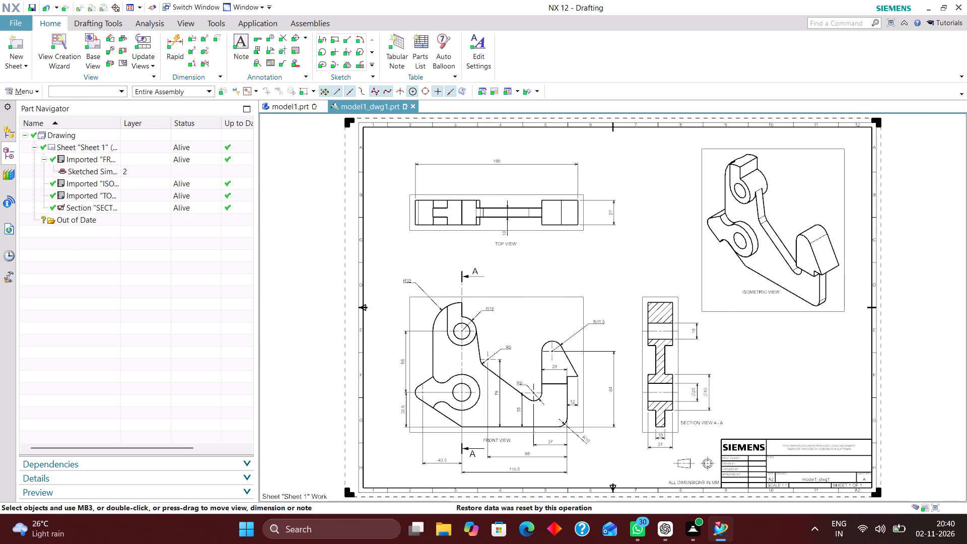
left_click(36, 92)
left_click(51, 214)
left_click(94, 249)
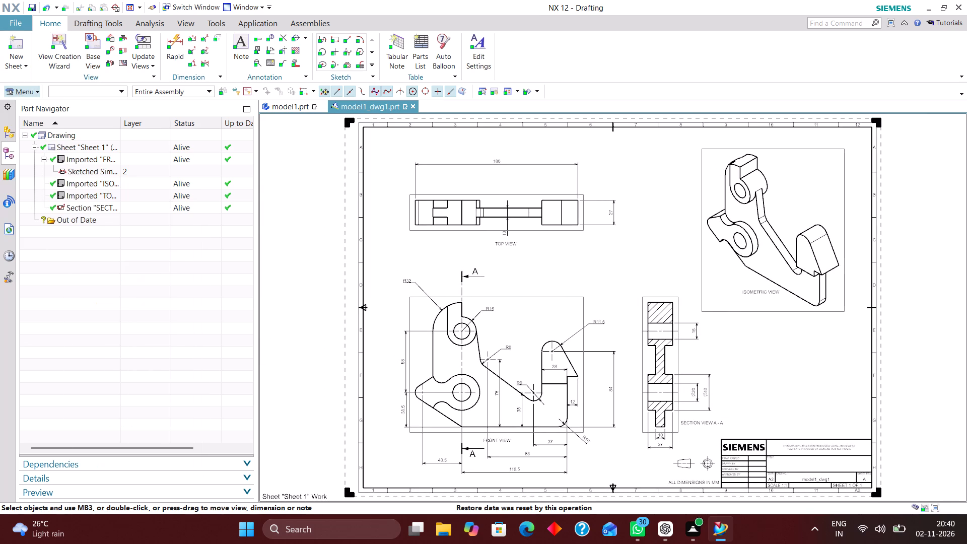
scroll(116, 236, "down", 5)
scroll(132, 281, "down", 4)
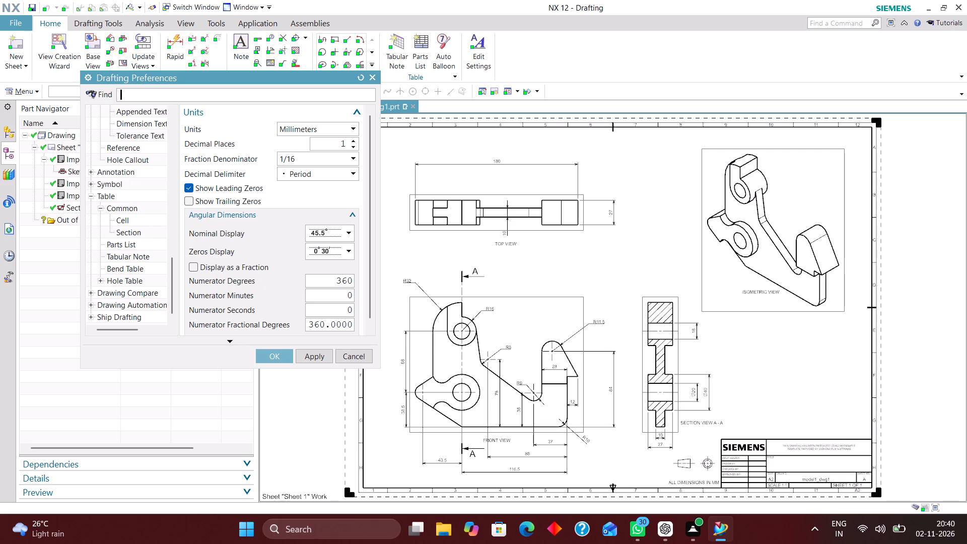
scroll(131, 283, "down", 2)
scroll(125, 291, "up", 13)
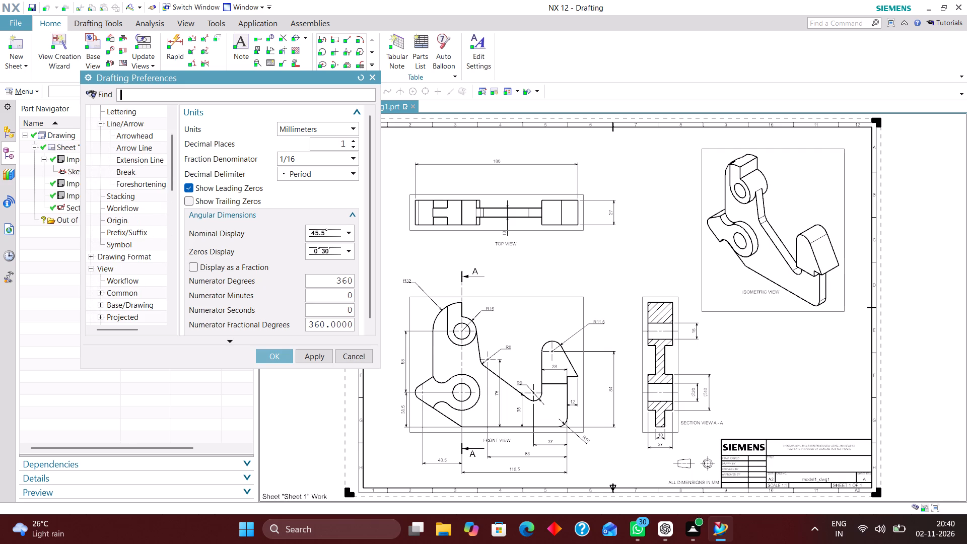
scroll(126, 281, "up", 14)
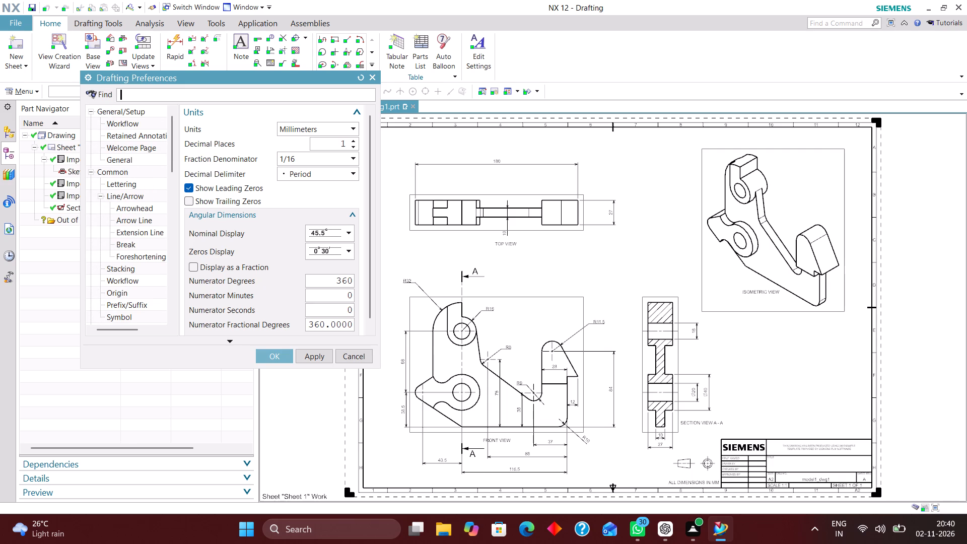
scroll(136, 237, "down", 18)
scroll(134, 268, "up", 3)
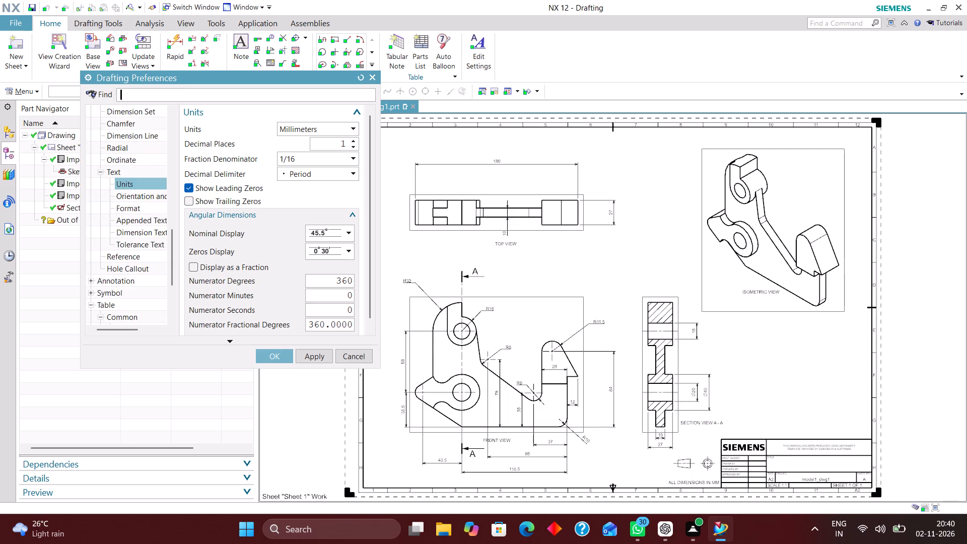
scroll(135, 262, "up", 4)
scroll(130, 185, "up", 3)
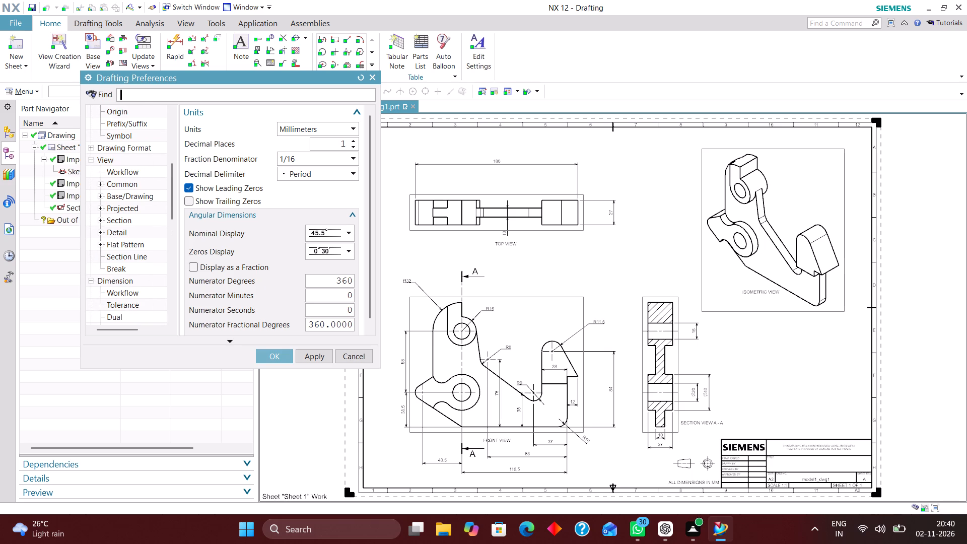
left_click(135, 173)
left_click(188, 126)
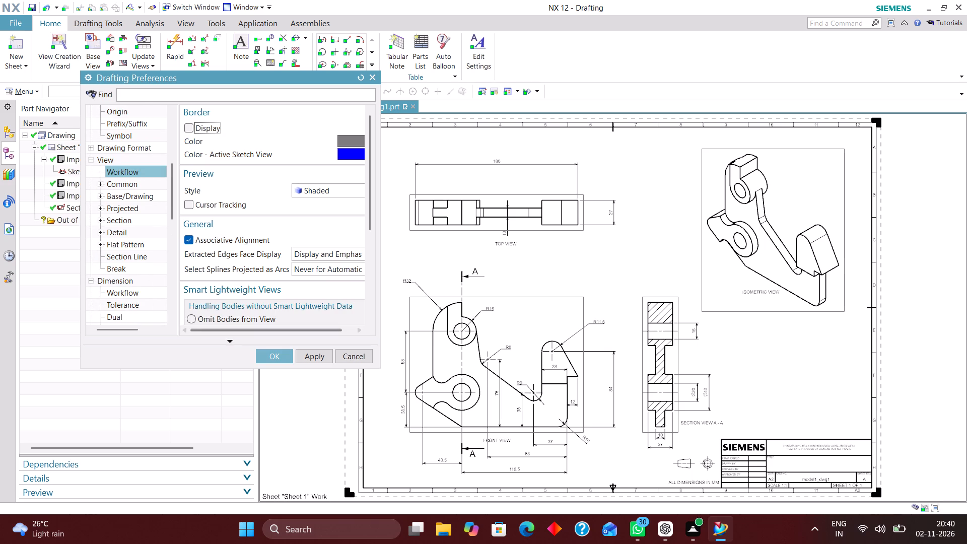
left_click(265, 357)
Move the front view slightly up on the sheet, together with its aligned section view.
scroll(473, 309, "down", 1)
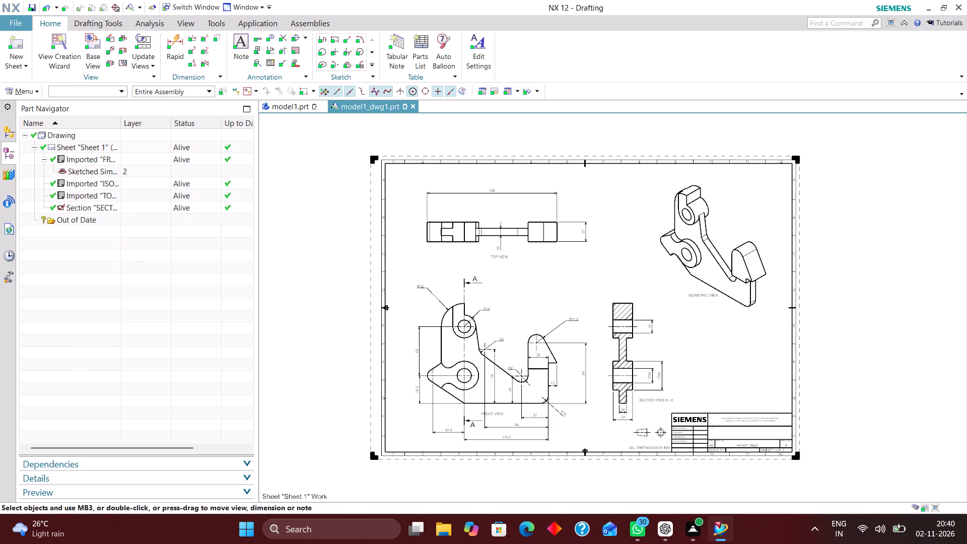
left_click_drag(431, 302, 431, 298)
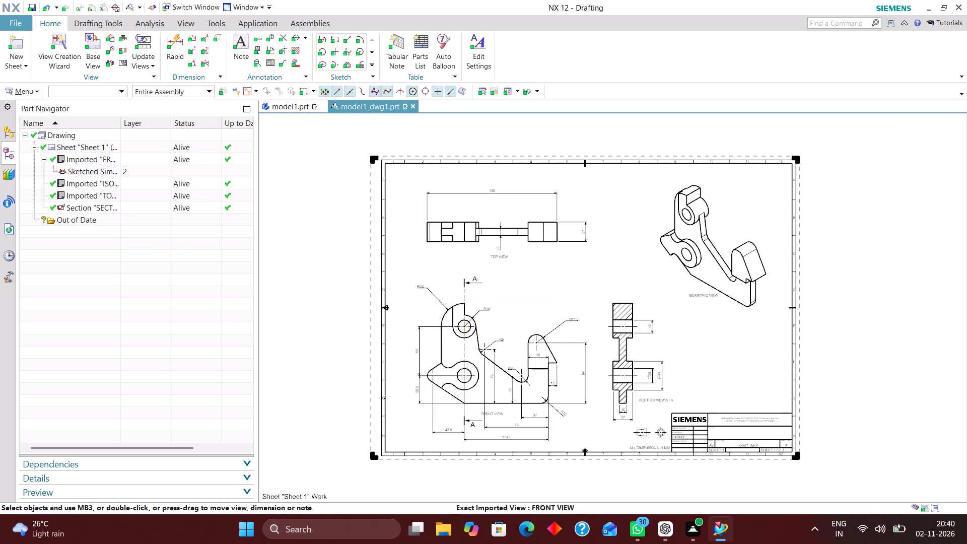
left_click_drag(431, 298, 430, 293)
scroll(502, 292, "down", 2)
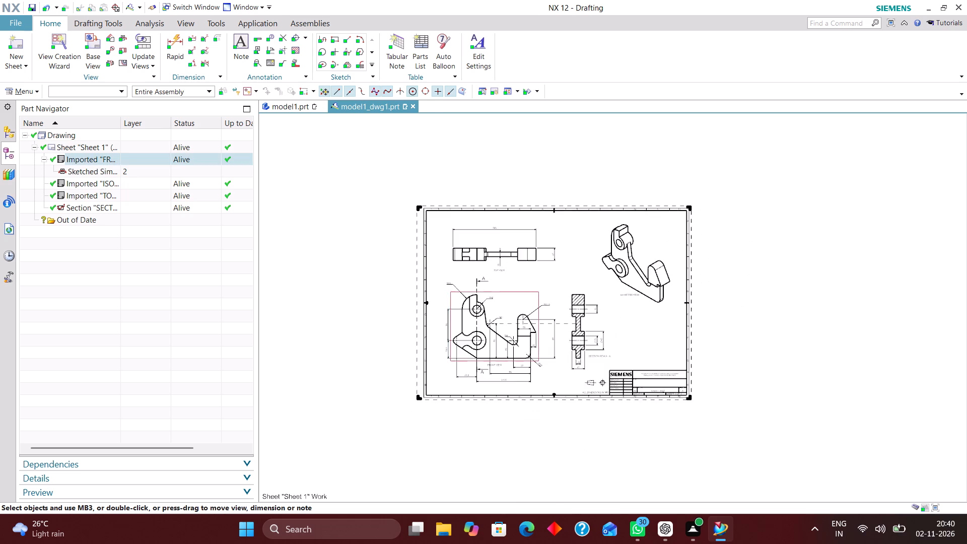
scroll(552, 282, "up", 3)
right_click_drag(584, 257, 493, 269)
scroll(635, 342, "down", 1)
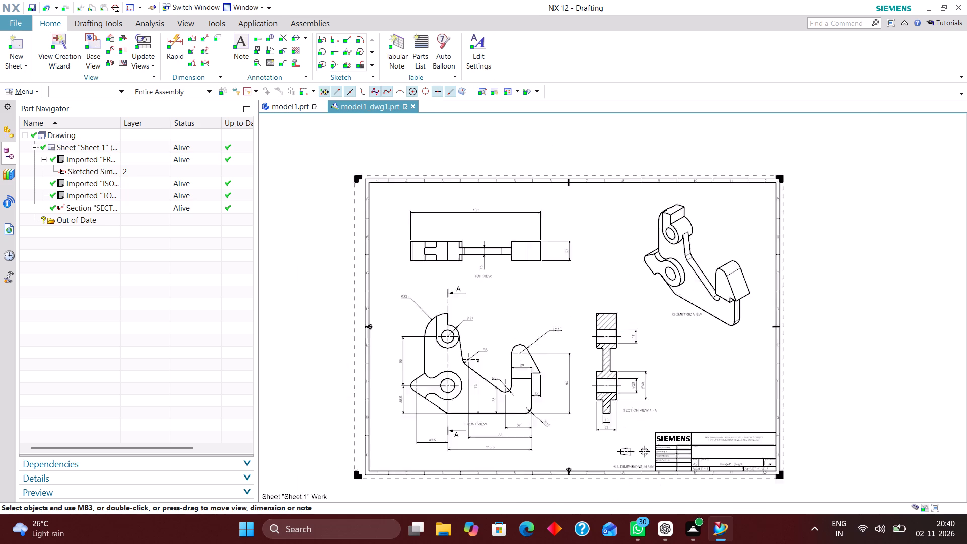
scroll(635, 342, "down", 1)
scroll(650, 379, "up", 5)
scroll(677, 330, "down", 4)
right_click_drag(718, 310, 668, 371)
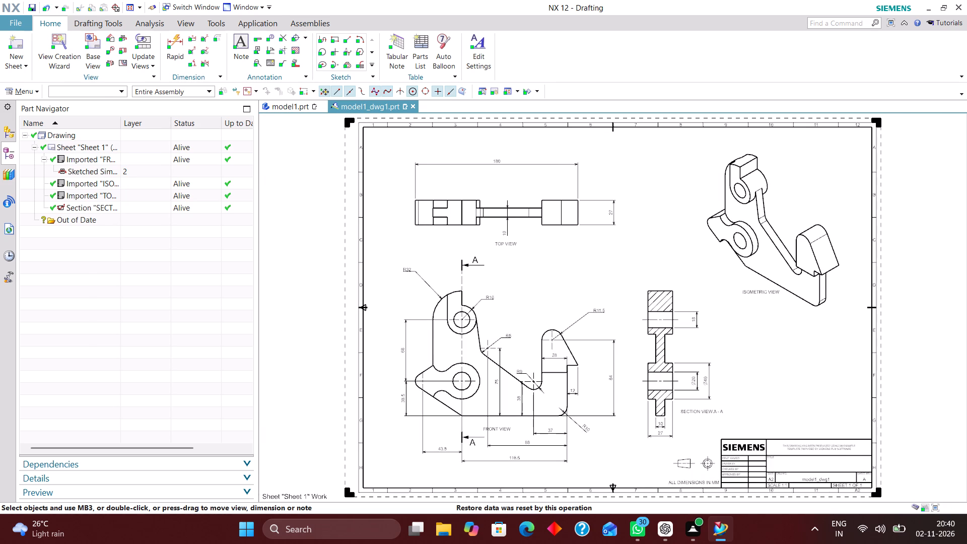
Open the drawing's layer settings.
key("ctrl+l")
left_click(111, 276)
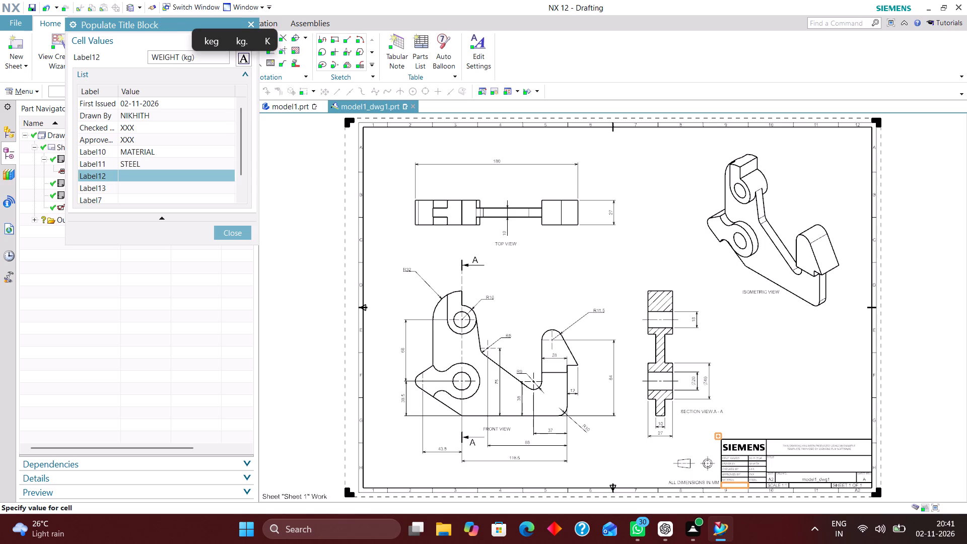
Complete the title block's weight label cell, Label12, as WEIGHT (kg), leaving the Label13 value cell blank.
key("Return")
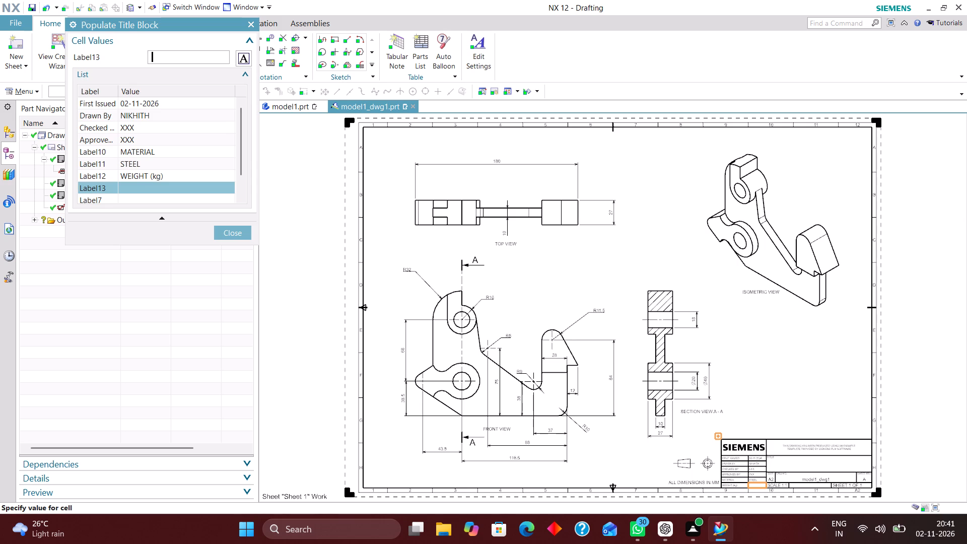
key("Return")
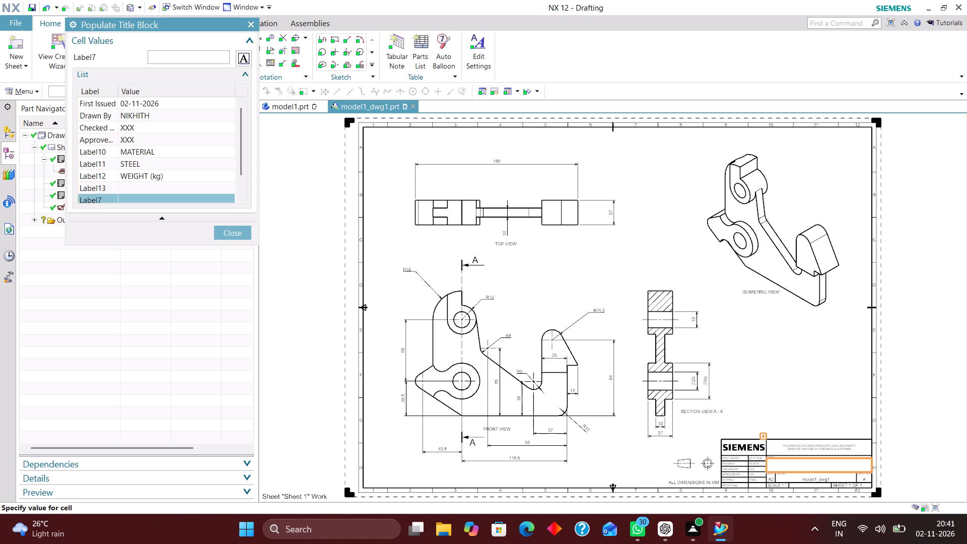
Enter PIVOT ARM SUPPORT in capitals as the drawing title in the title block's Label7 cell.
key("ctrl+v")
key("BackSpace")
key("BackSpace")
key("BackSpace")
key("BackSpace")
key("BackSpace")
key("BackSpace")
type("UPPO")
type("RT")
key("Left")
key("Left")
key("Left")
key("Left")
key("Left")
key("Left")
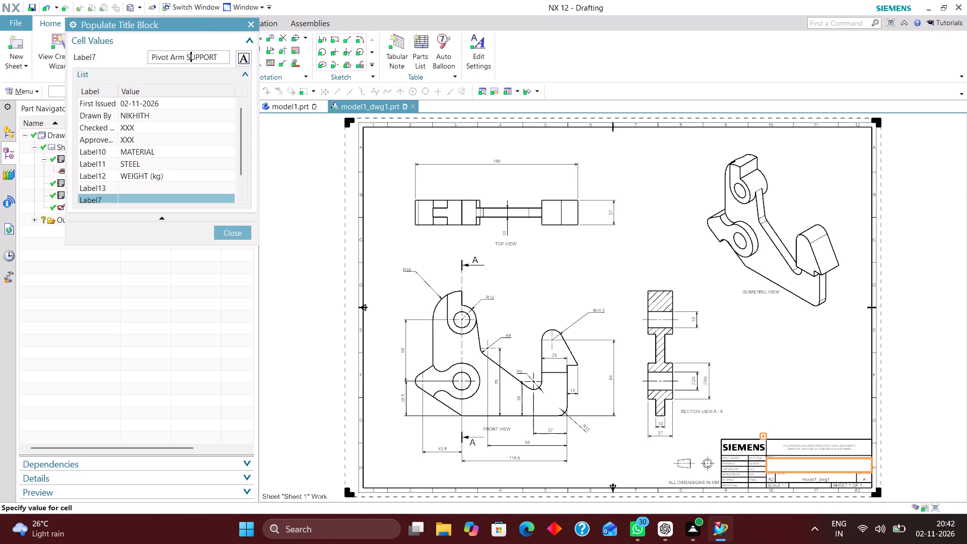
key("Left")
key("Left")
key("BackSpace")
key("BackSpace")
type("RM")
key("Left")
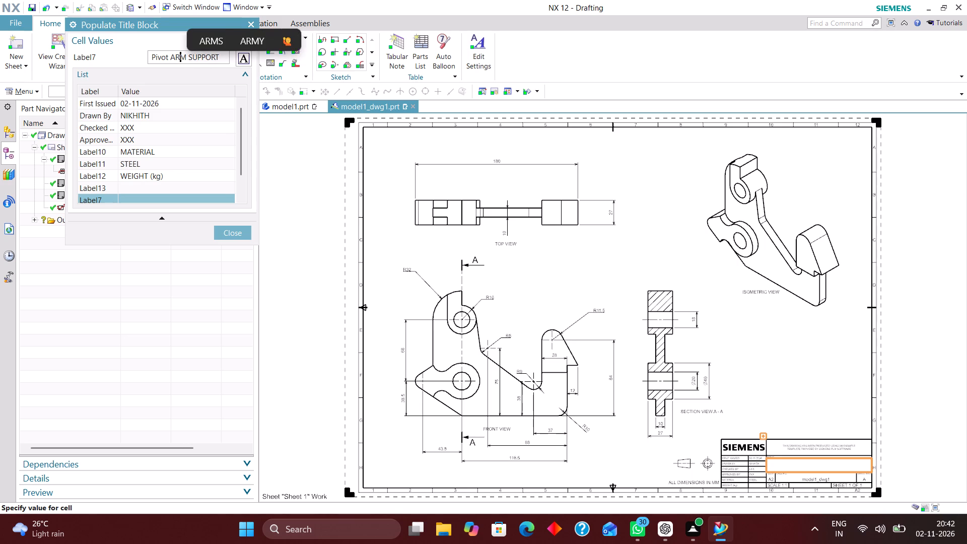
key("Left")
key("Left")
key("Left")
key("BackSpace")
key("BackSpace")
key("BackSpace")
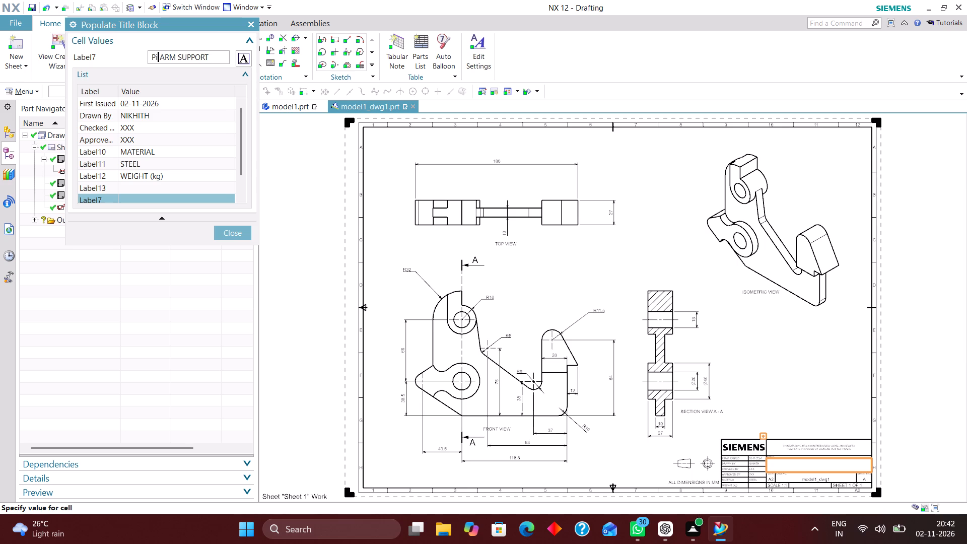
key("BackSpace")
type("IVOT")
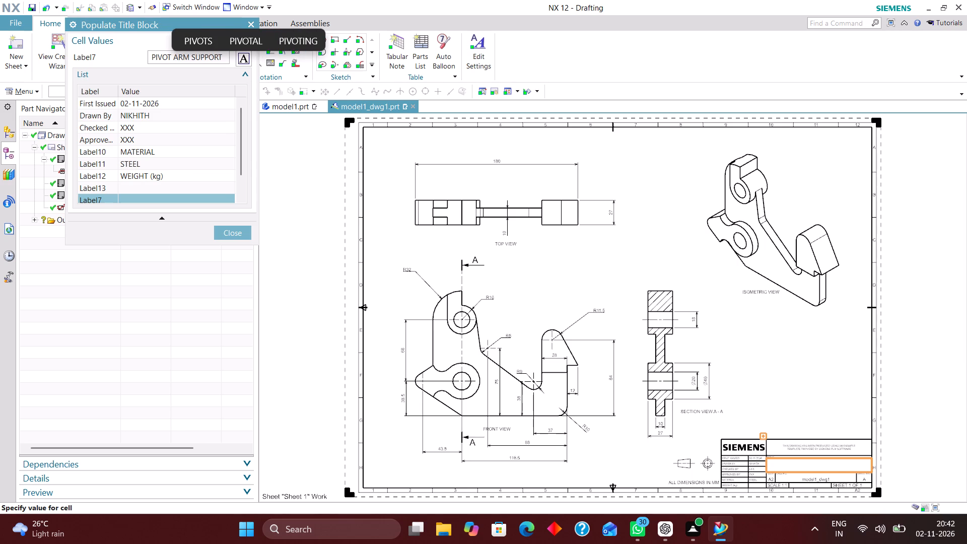
key("Return")
Enter XXX in the title block's Label20 cell beside the scale and finish populating the block.
type("XXX")
key("Return")
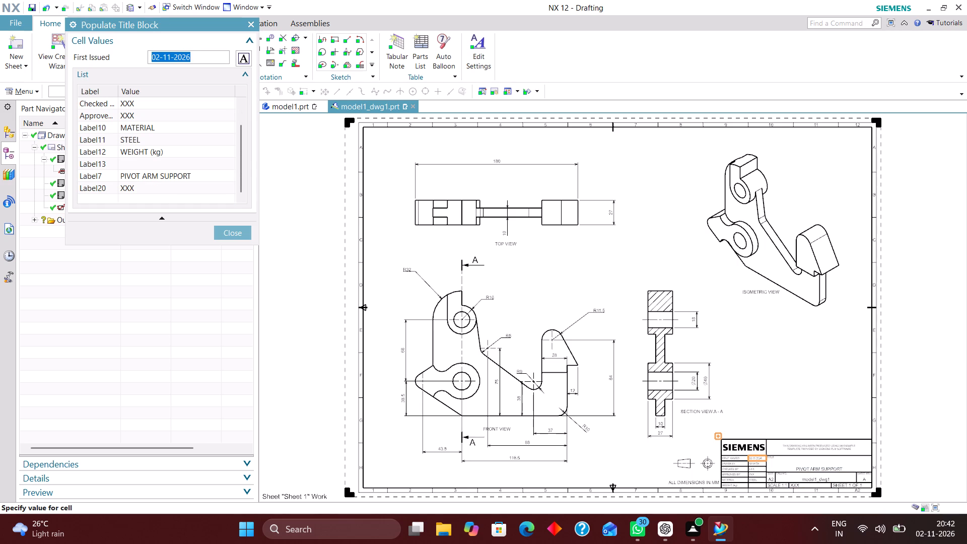
left_click(233, 236)
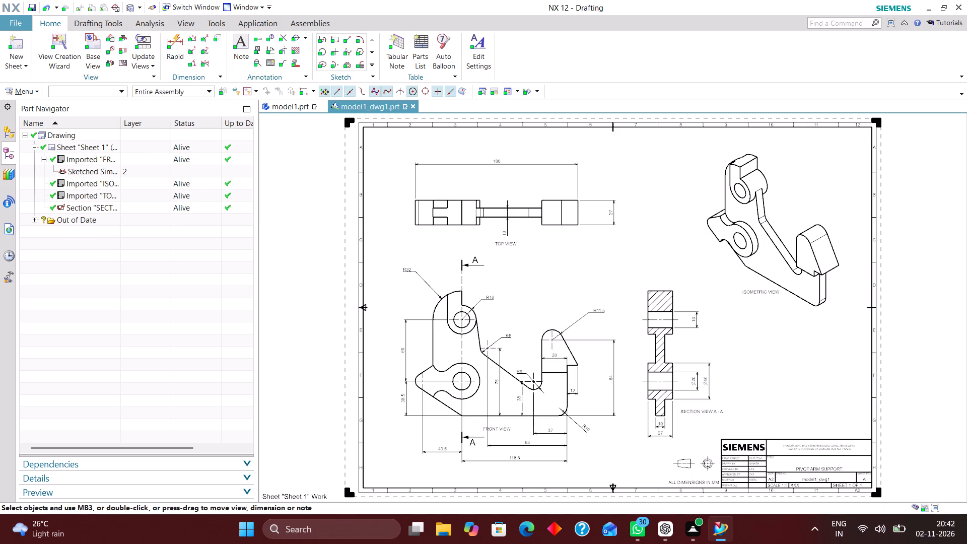
Switch to the model1 part and update its weight data in the part properties to read the mass.
left_click(297, 106)
left_click(36, 93)
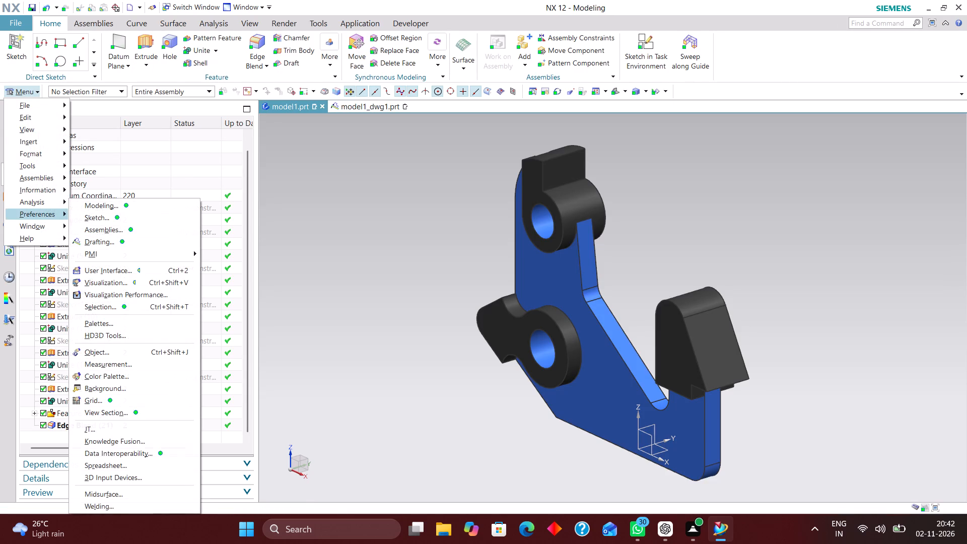
left_click(45, 105)
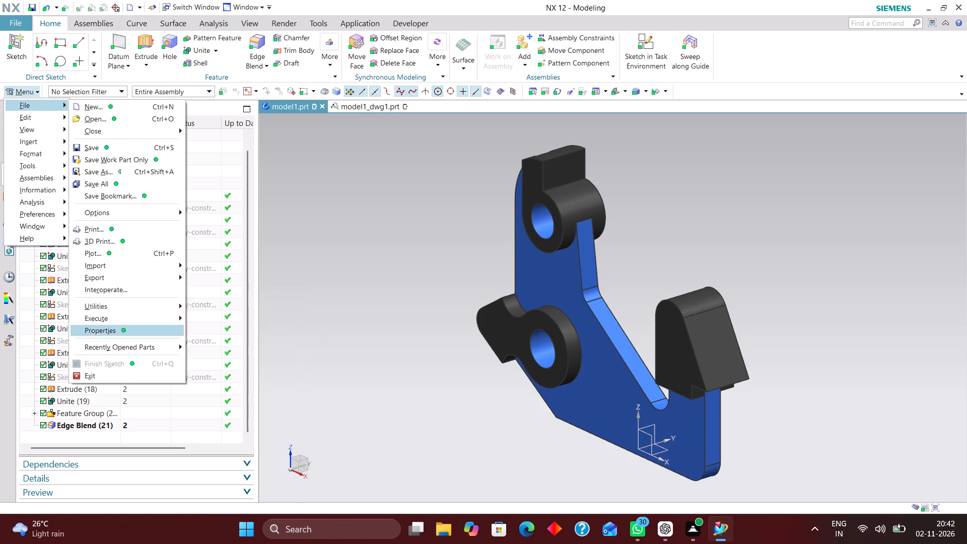
left_click(116, 330)
left_click(366, 103)
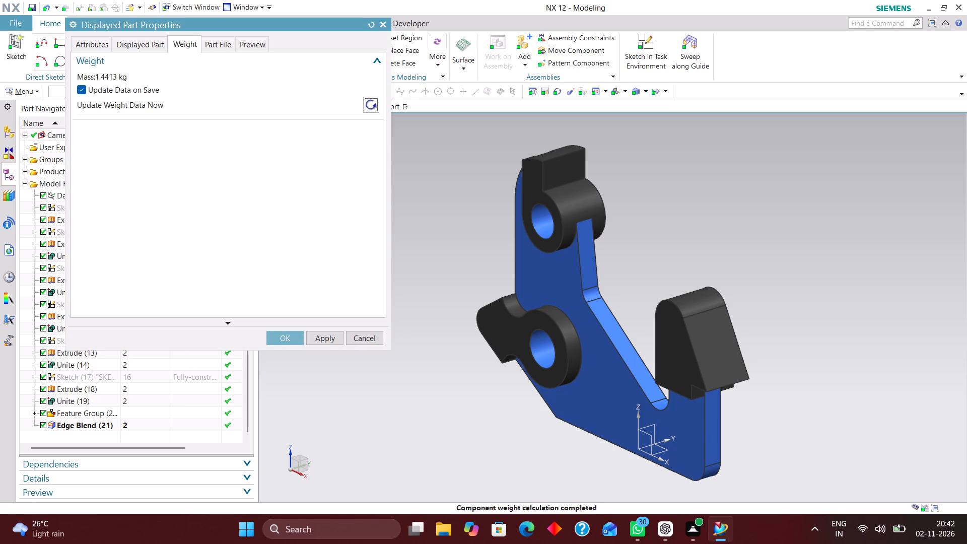
left_click(283, 337)
Return to the drawing and enter 1.4413 as the weight value in the title block's Label13 cell.
left_click(383, 106)
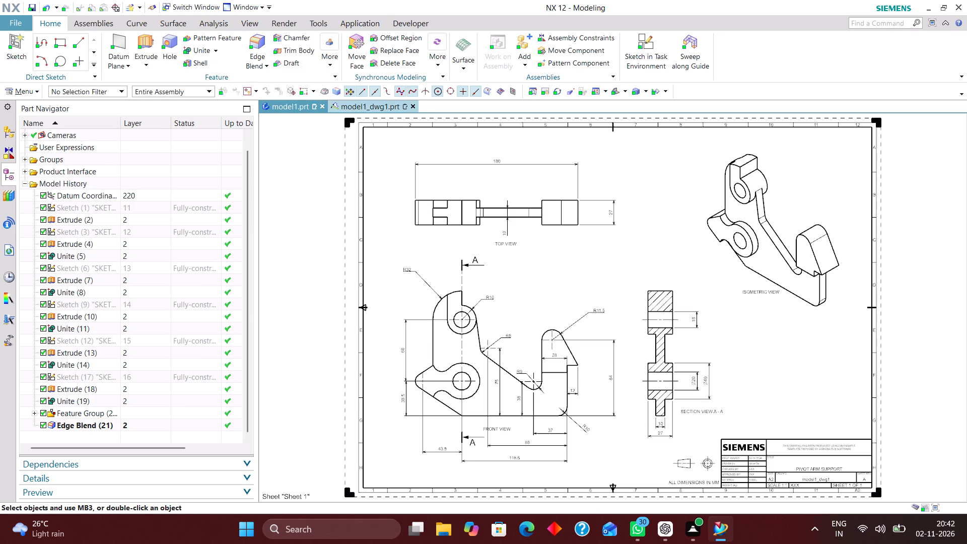
right_click(714, 455)
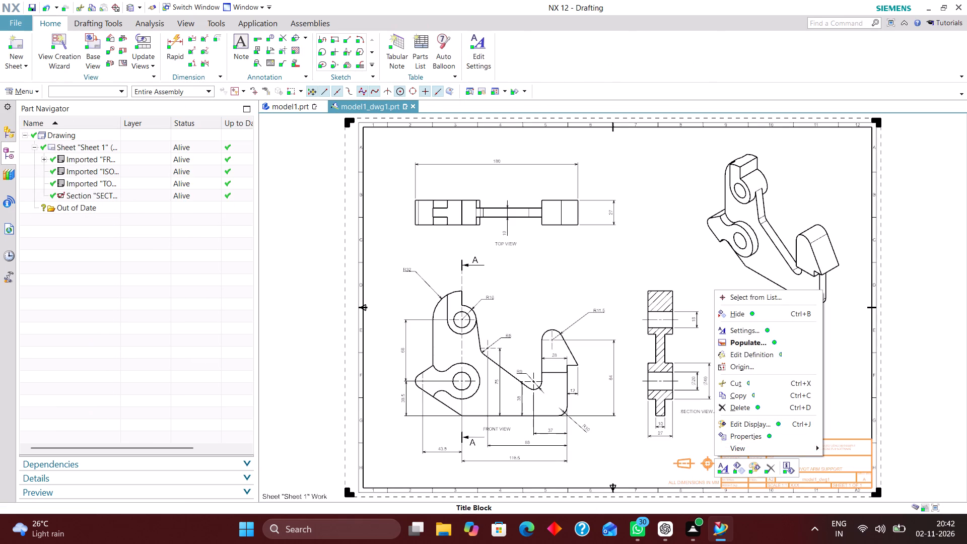
left_click(736, 345)
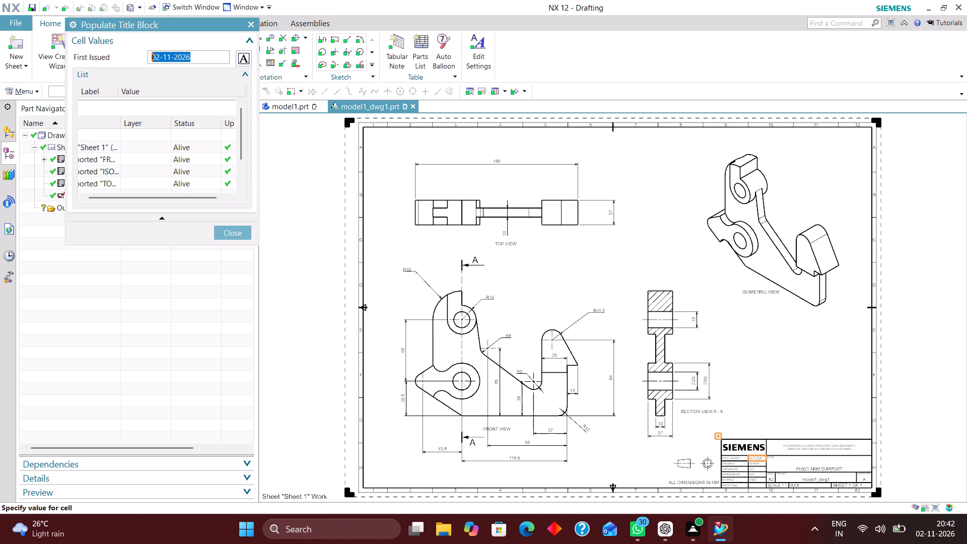
left_click(136, 188)
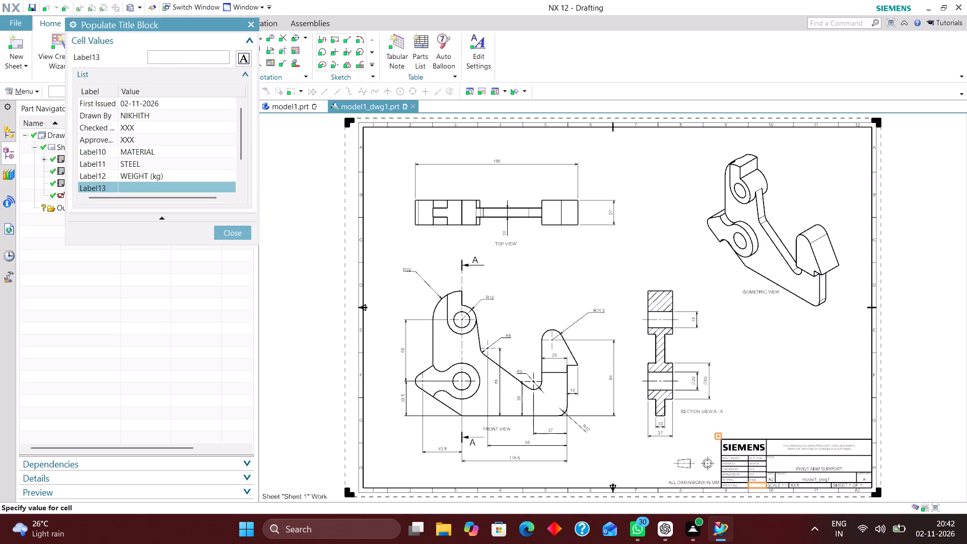
type("1.441")
key("3")
key("Return")
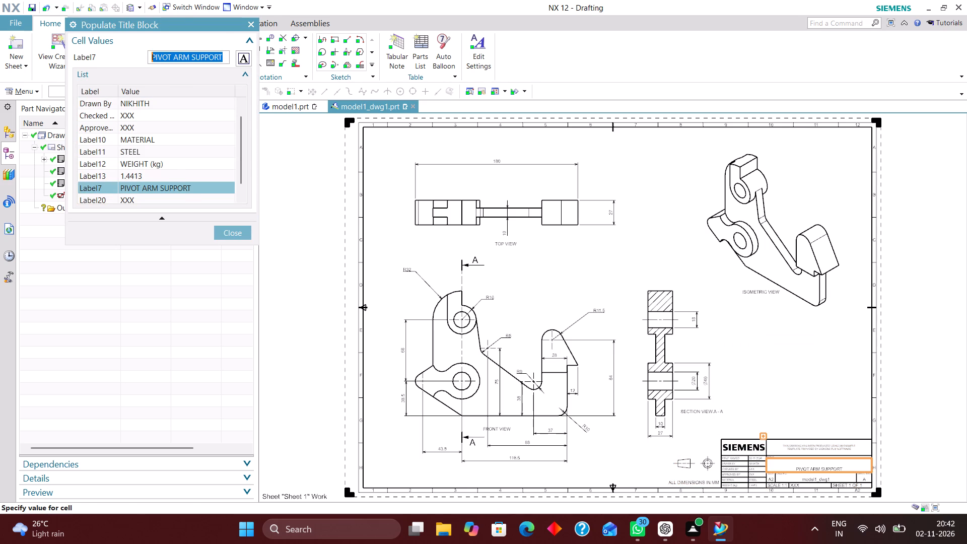
left_click(223, 229)
Move the 27 mm width dimension farther below the section view, leaving more space under the 10 mm dimension.
scroll(494, 259, "down", 2)
scroll(529, 263, "up", 3)
right_click_drag(651, 223, 542, 286)
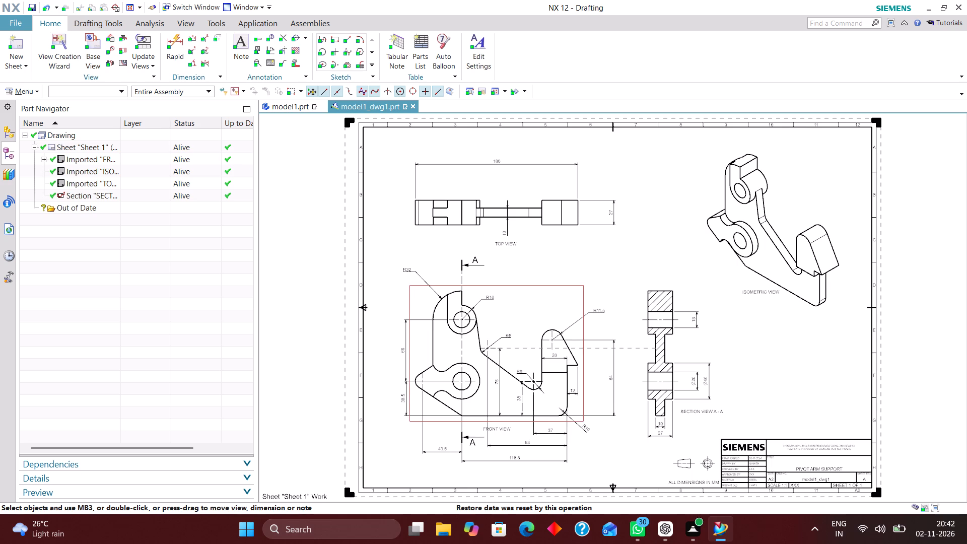
scroll(676, 446, "up", 2)
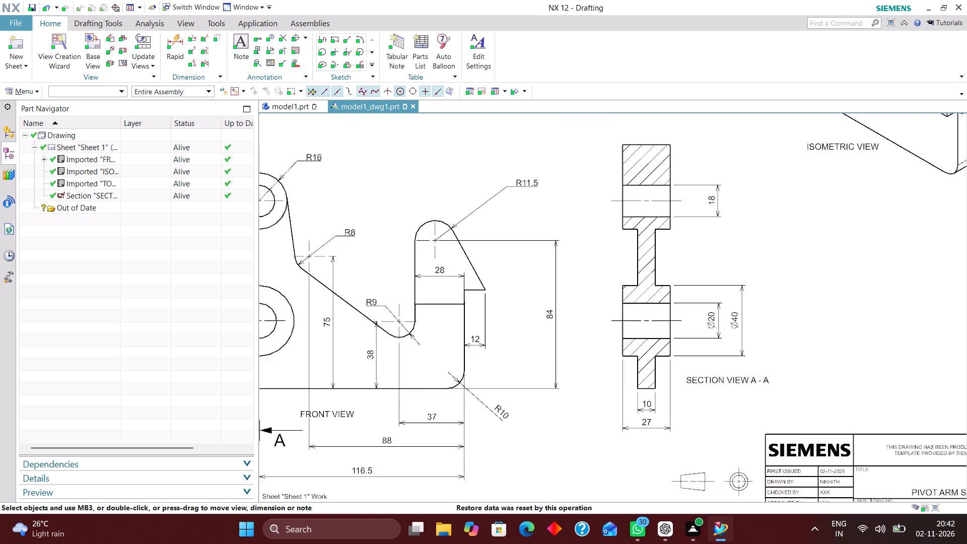
scroll(670, 438, "up", 3)
left_click(634, 398)
left_click_drag(640, 423, 638, 446)
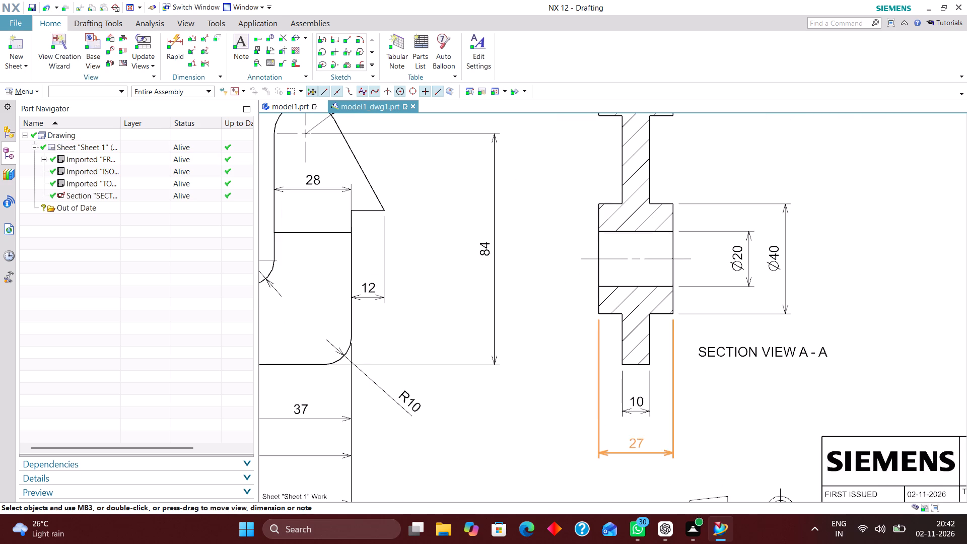
left_click_drag(638, 446, 635, 449)
Set the arrows of the section view's 10 mm thickness dimension to Out, outside its extension lines.
double_click(636, 412)
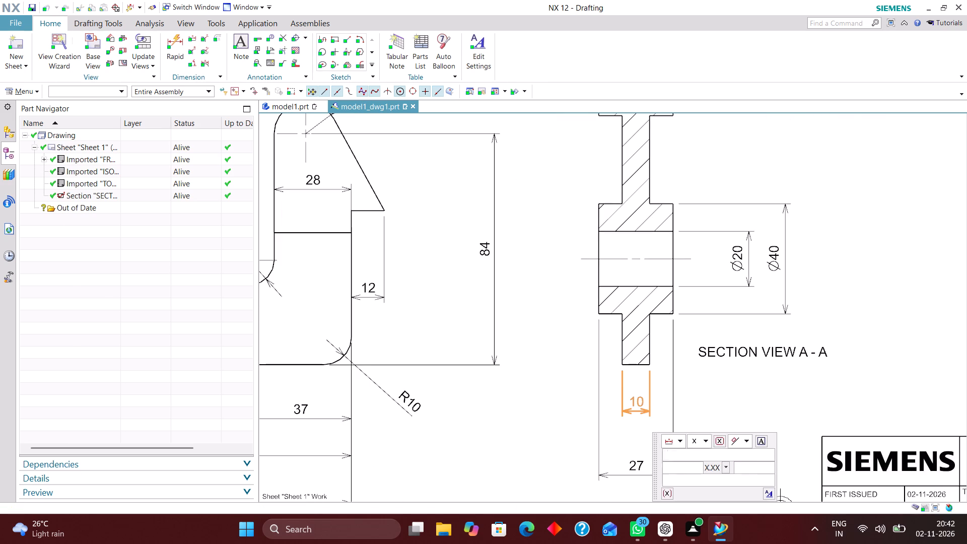
left_click(651, 412)
left_click(727, 421)
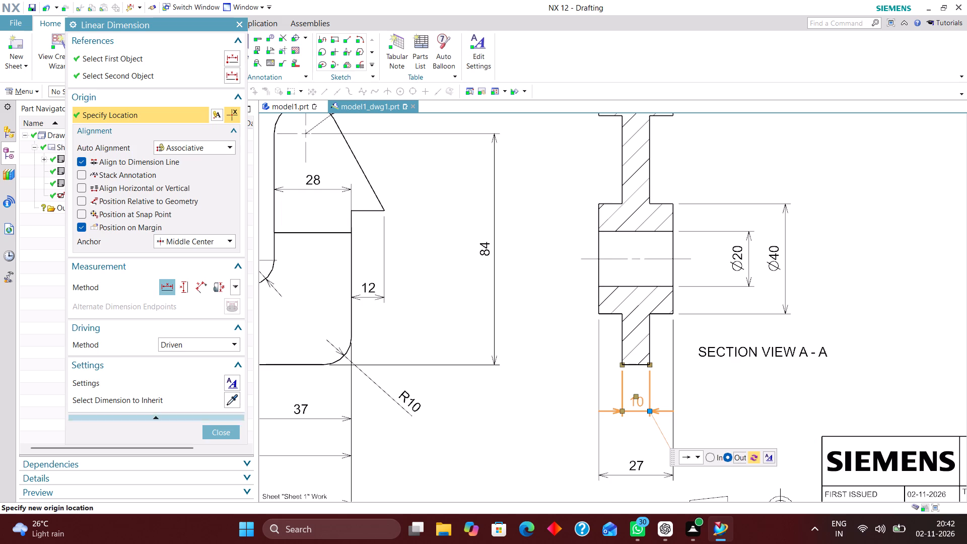
left_click(225, 427)
Move the 84 mm height dimension slightly closer to the front view.
scroll(596, 417, "down", 1)
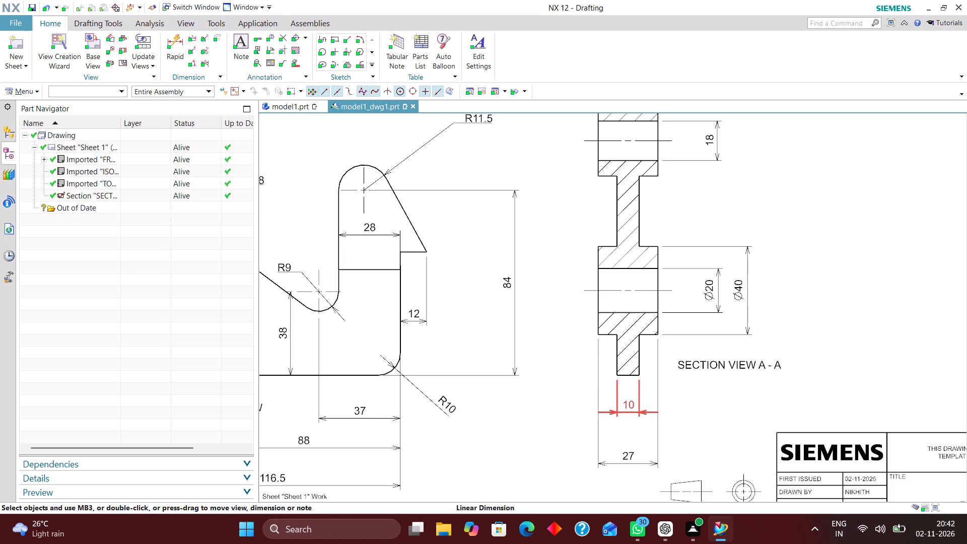
scroll(629, 416, "down", 1)
left_click_drag(537, 310, 519, 309)
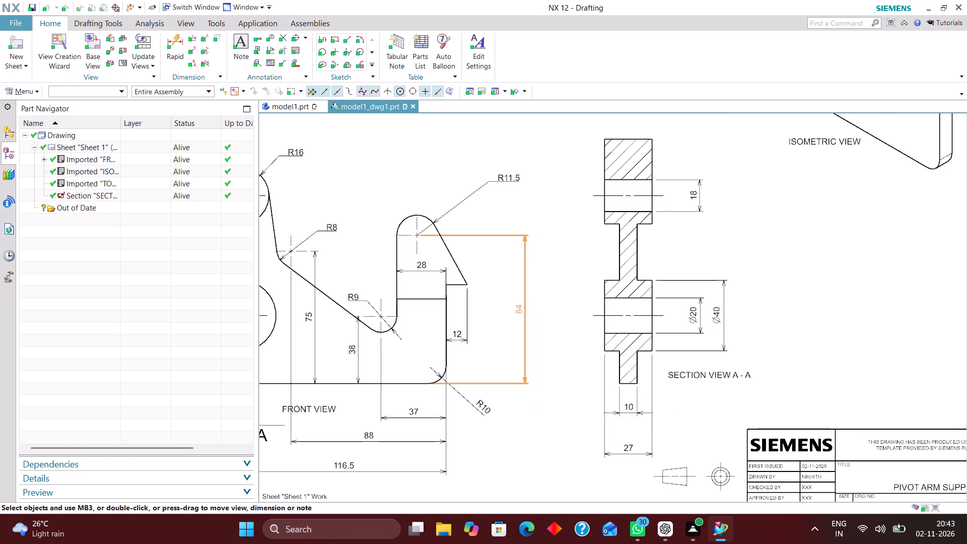
left_click_drag(519, 309, 518, 309)
Make all layers invisible in the ISOMETRIC VIEW using Layer Visible in View.
scroll(580, 360, "down", 2)
scroll(467, 257, "up", 2)
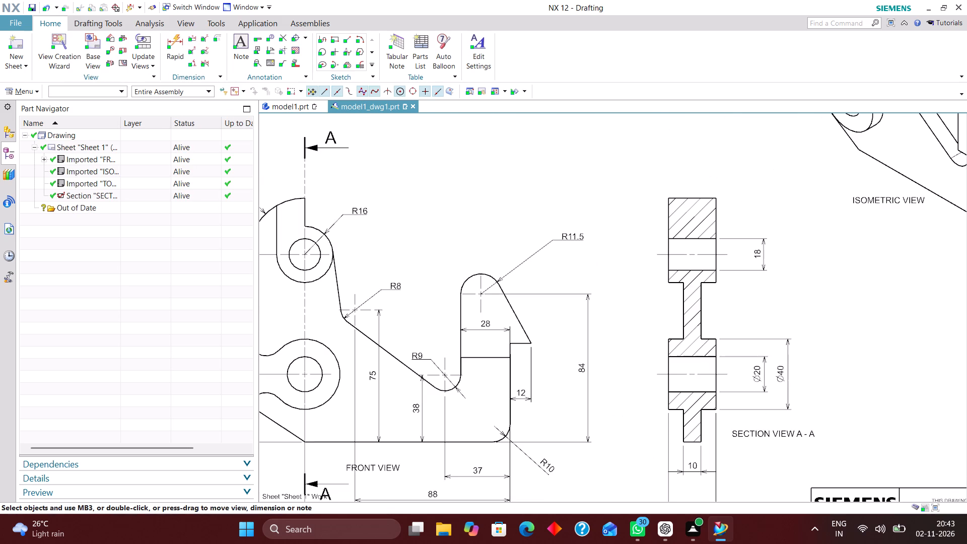
scroll(499, 310, "down", 4)
scroll(467, 261, "up", 2)
right_click_drag(498, 241, 469, 294)
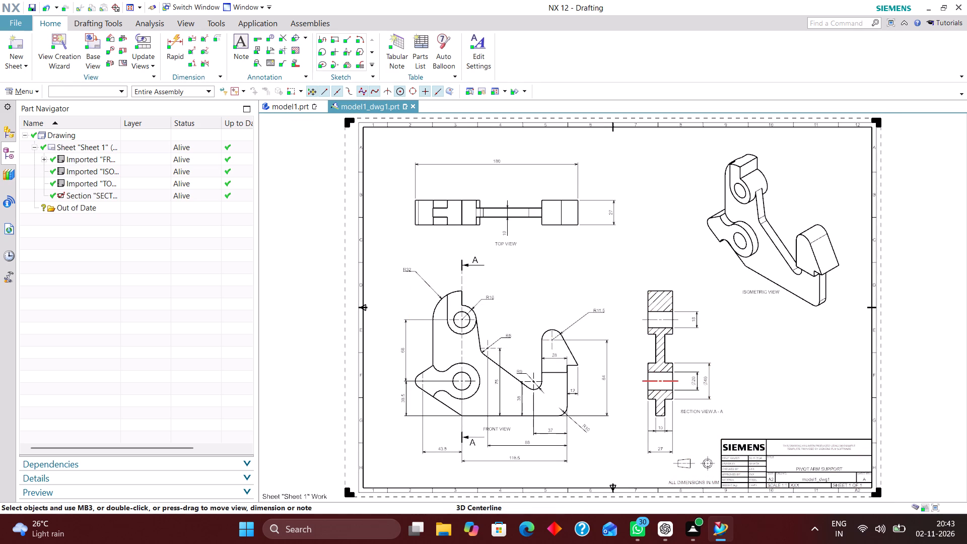
left_click(37, 90)
left_click(52, 153)
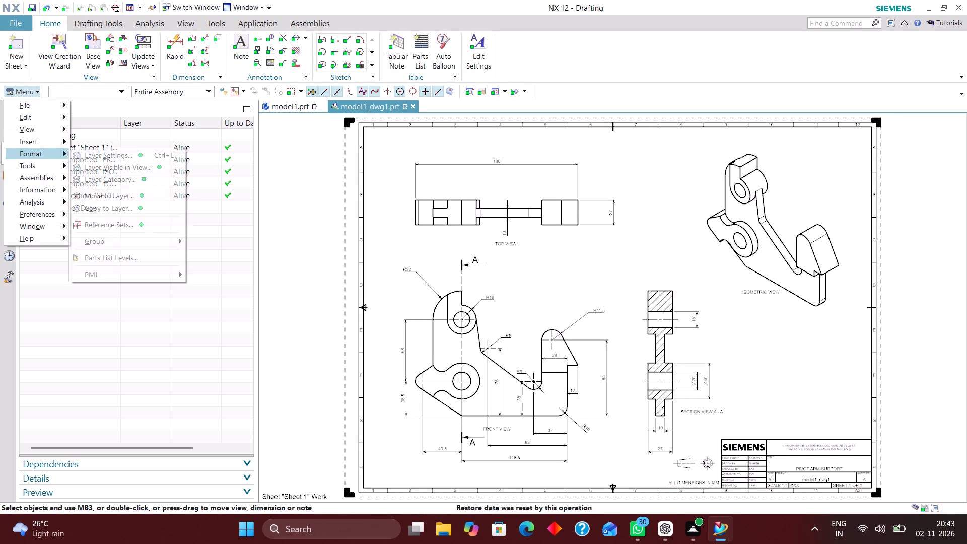
left_click(124, 166)
left_click(121, 51)
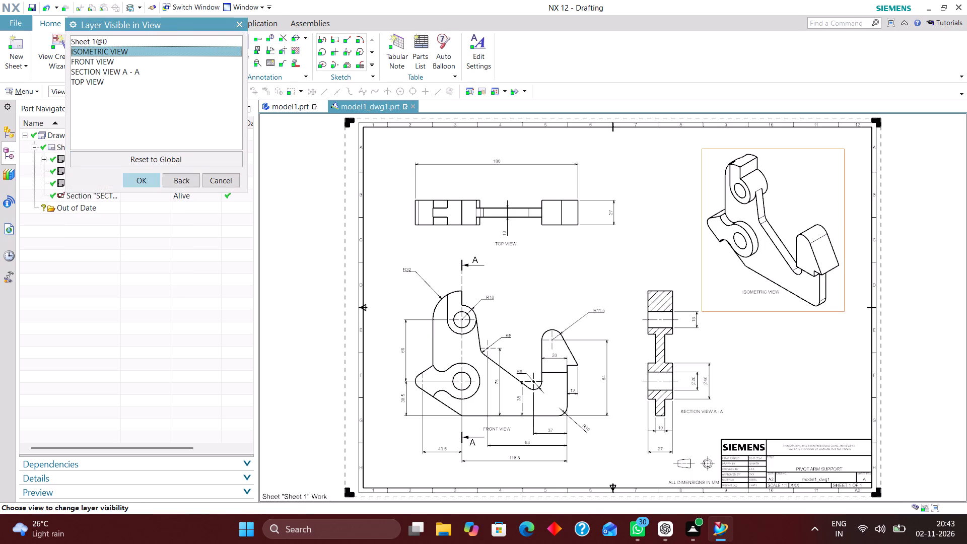
left_click(143, 177)
left_click(76, 103)
left_click(208, 315)
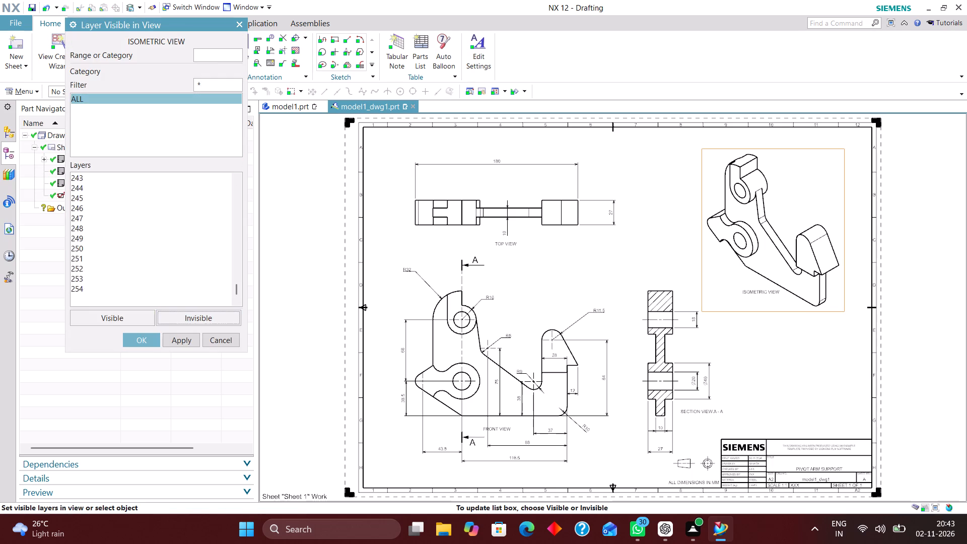
Make layers 2, 223, 224, 225, 226 and 256 visible in the ISOMETRIC VIEW.
left_click(211, 56)
key("2")
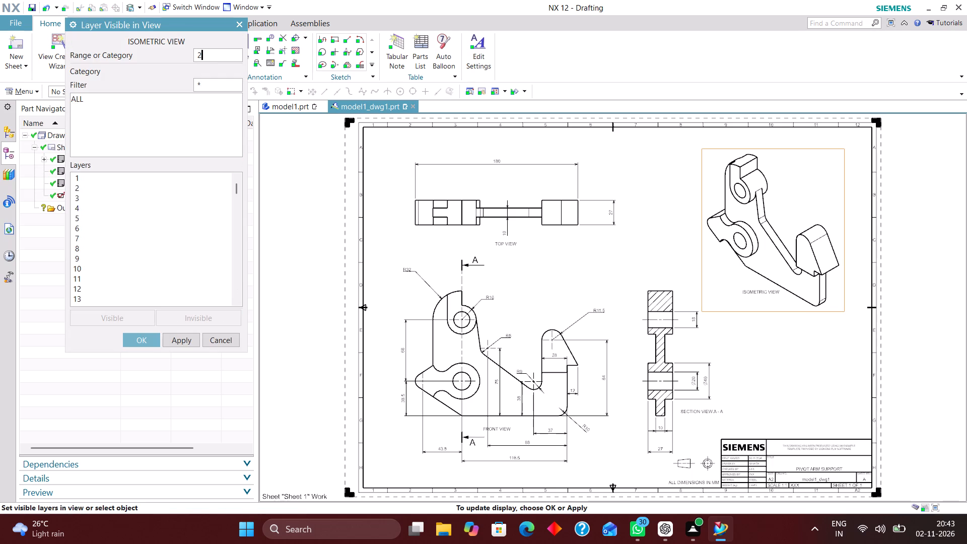
key("Return")
type("223")
key("Return")
type("224")
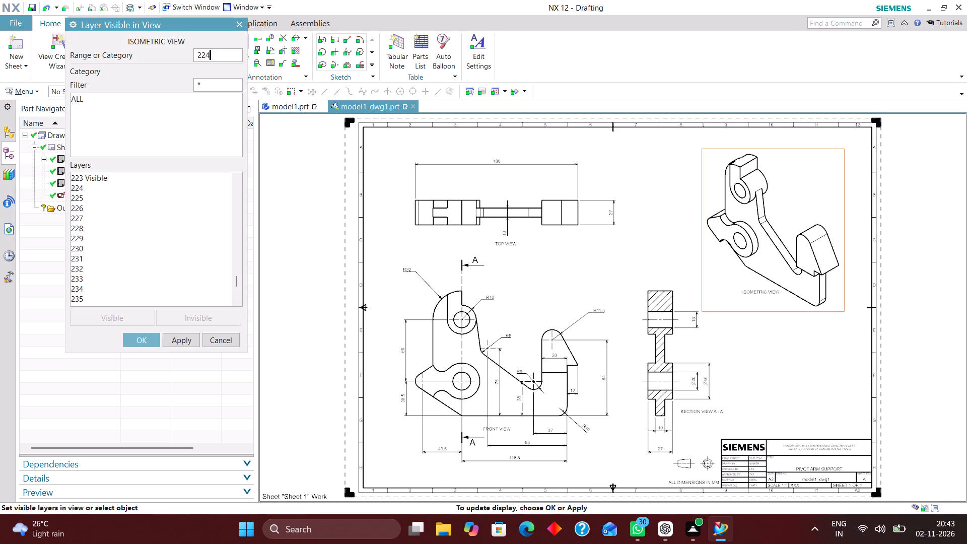
key("Return")
type("225")
key("Return")
type("226")
key("Return")
type("256")
key("Return")
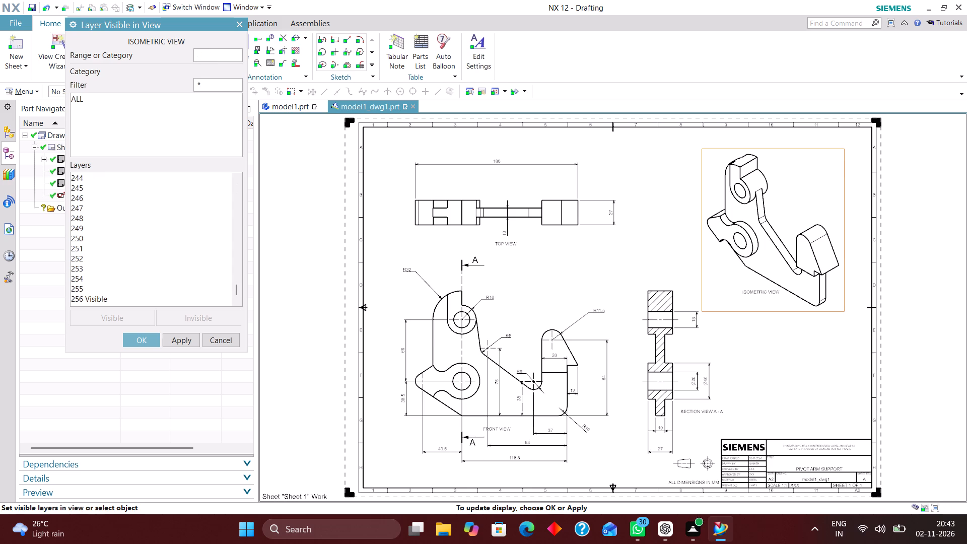
left_click(136, 344)
Make all layers invisible in the FRONT VIEW using Layer Visible in View.
left_click(99, 60)
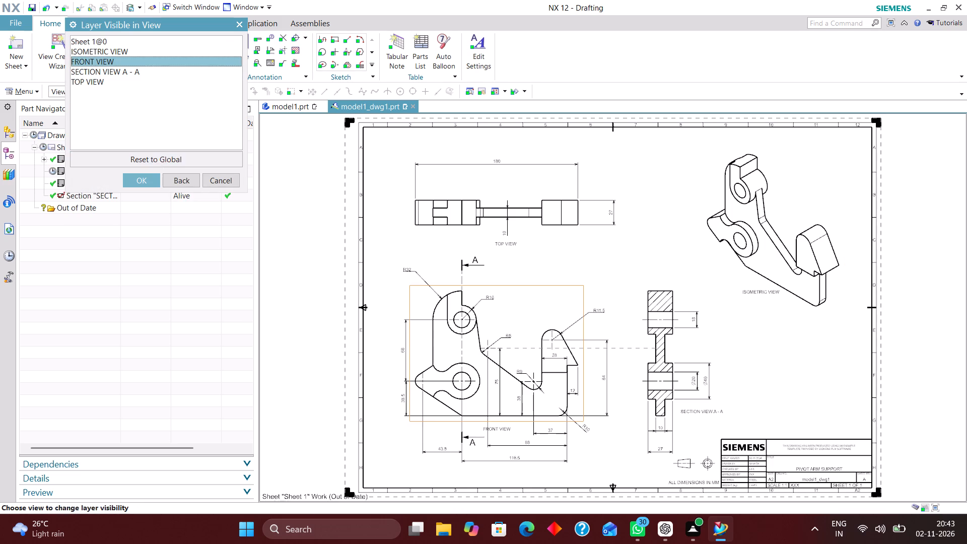
left_click(149, 180)
left_click(78, 102)
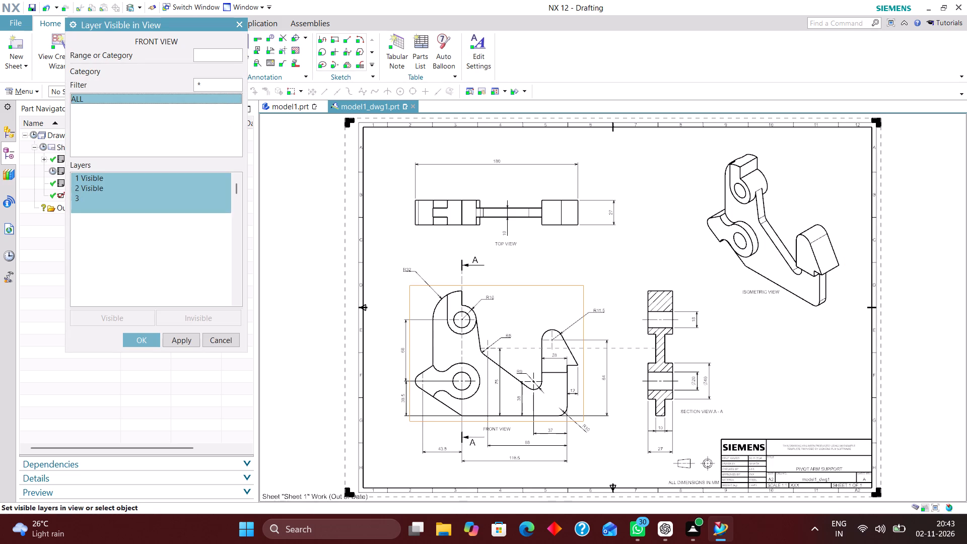
left_click(198, 317)
Make layers 2, 223, 224, 225, 226 and 256 visible in the FRONT VIEW.
left_click(217, 55)
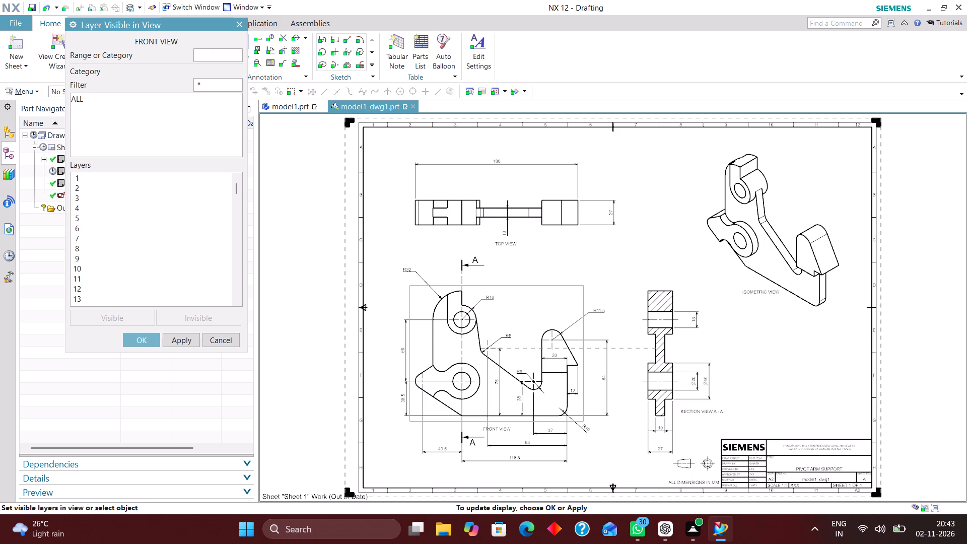
key("2")
key("Return")
type("223")
key("Return")
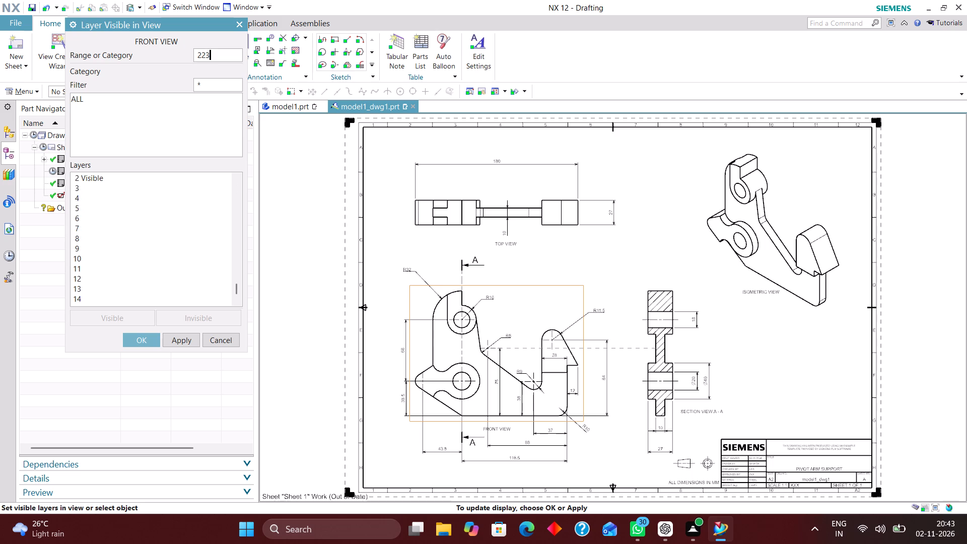
type("224")
key("Return")
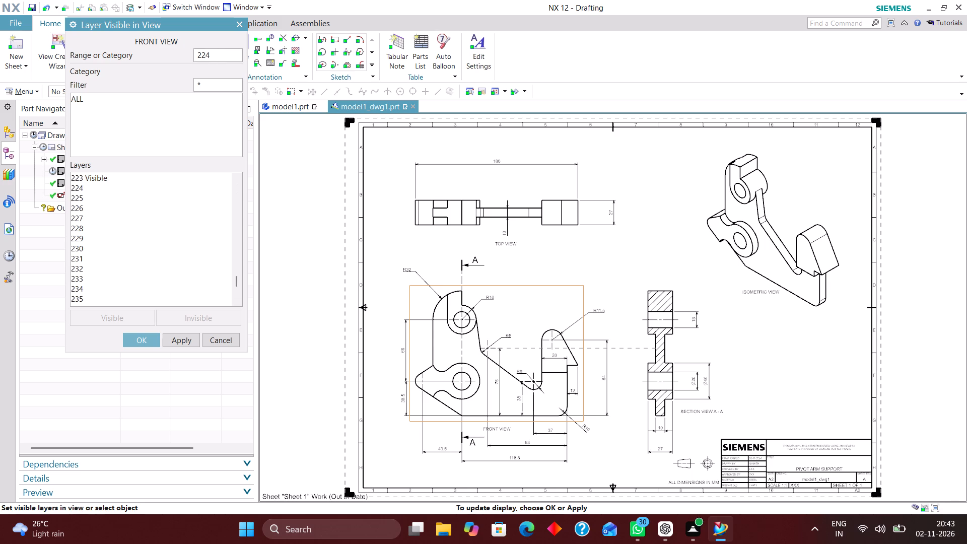
type("225")
key("Return")
type("226")
key("Return")
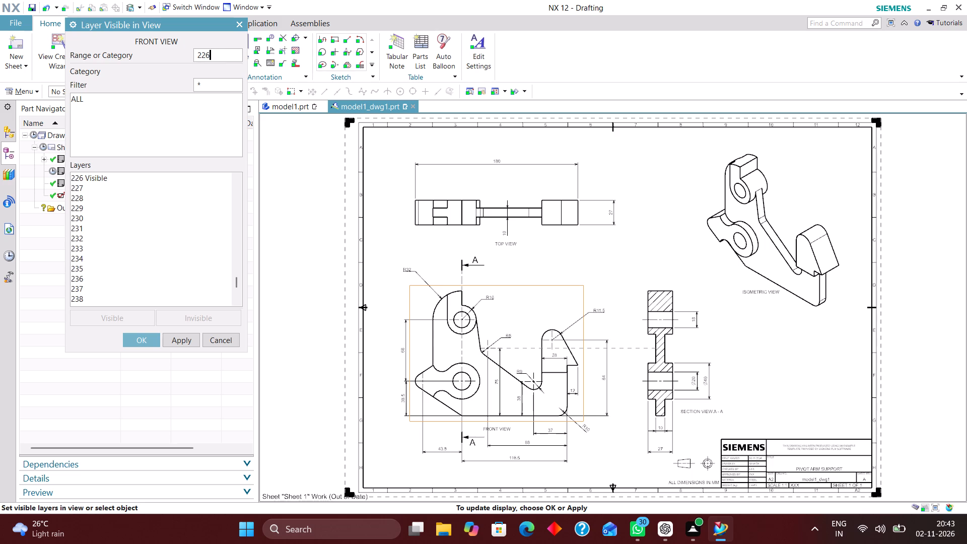
type("256")
key("Return")
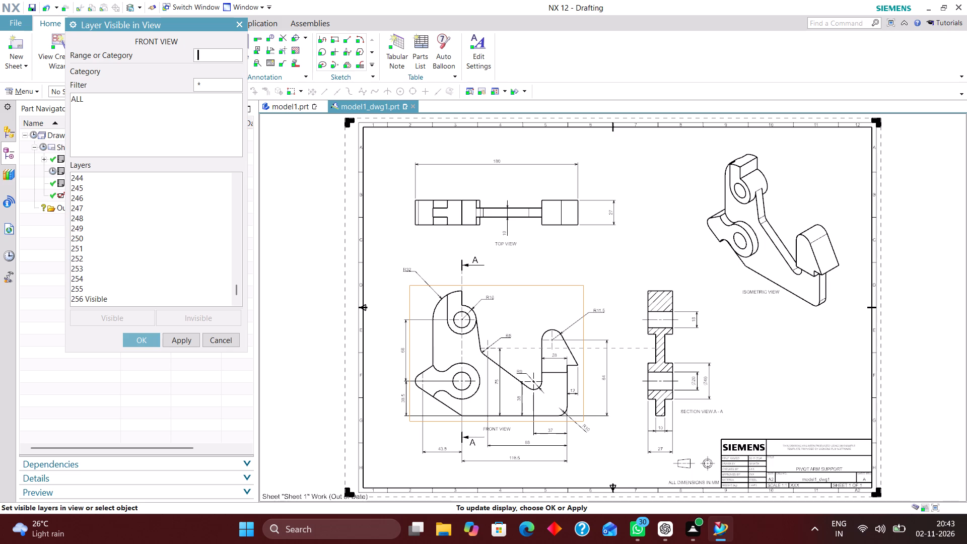
left_click(145, 339)
Make all layers invisible in SECTION VIEW A - A using Layer Visible in View.
left_click(118, 70)
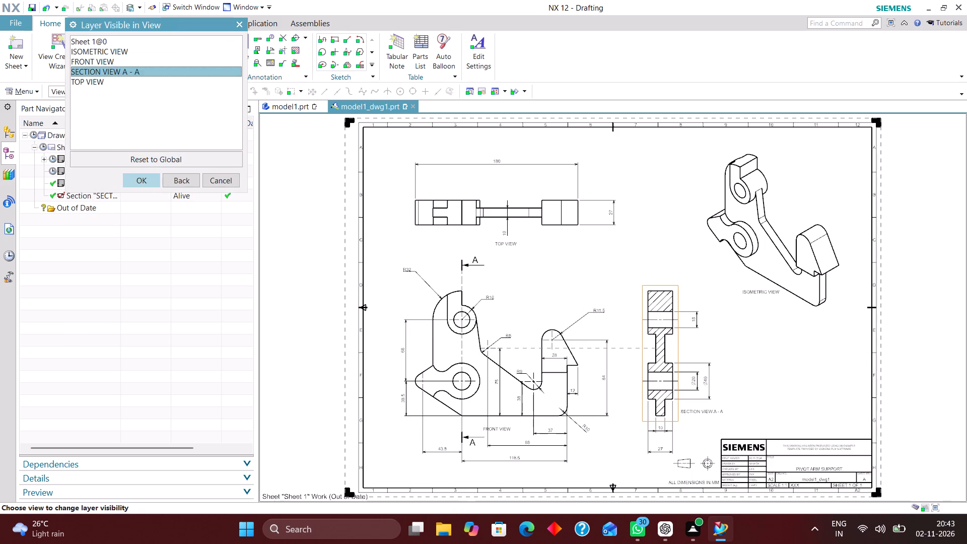
left_click(135, 180)
left_click(79, 102)
left_click(204, 317)
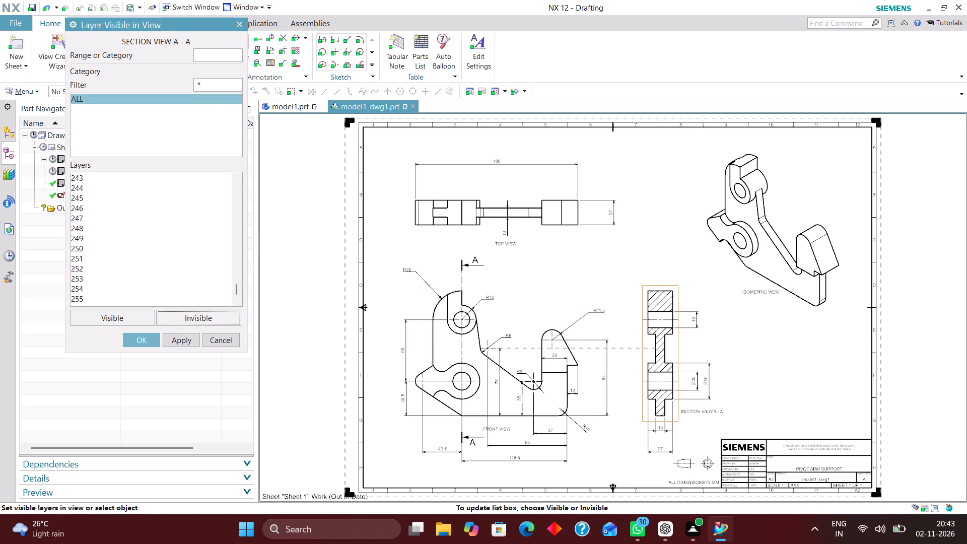
Make layers 2, 223, 224, 225, 226 and 256 visible in SECTION VIEW A - A.
left_click(215, 56)
key("2")
key("Return")
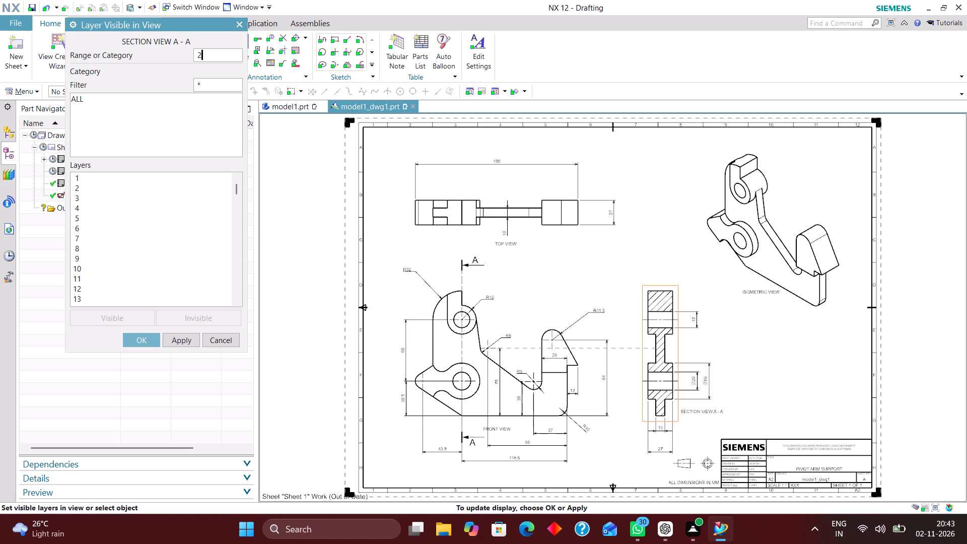
type("223")
key("Return")
type("224")
key("Return")
type("225")
key("Return")
type("226")
key("Return")
type("256")
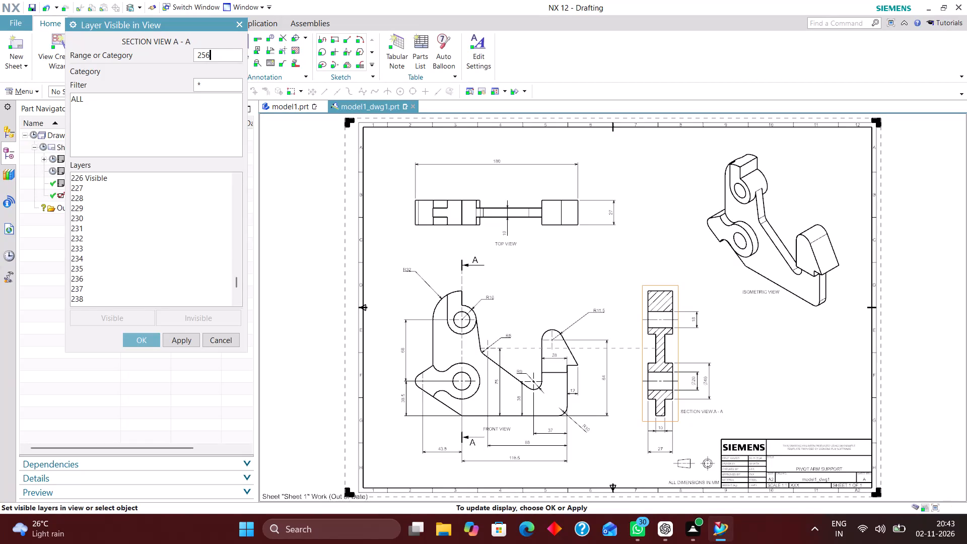
key("Return")
left_click(144, 344)
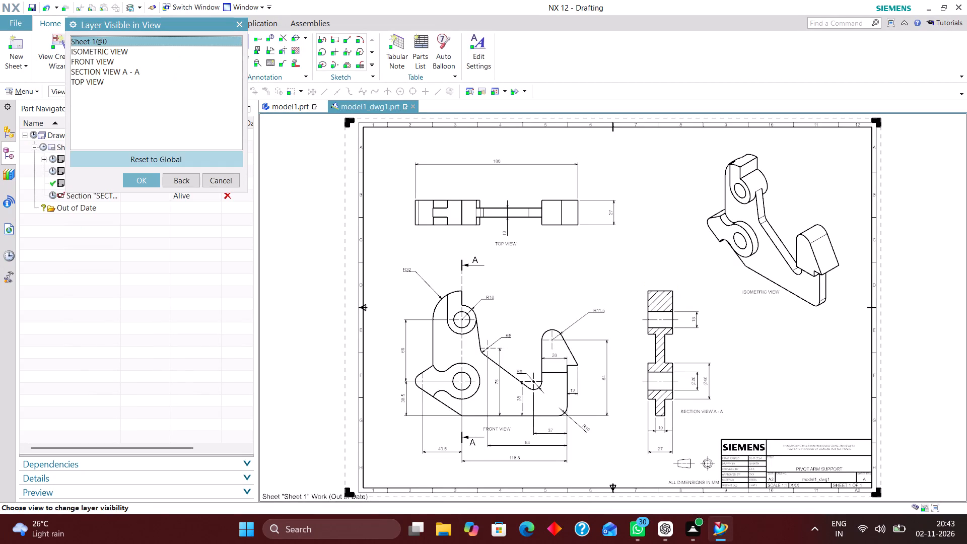
Make all layers invisible in the TOP VIEW using Layer Visible in View.
left_click(105, 85)
left_click(139, 179)
left_click(75, 100)
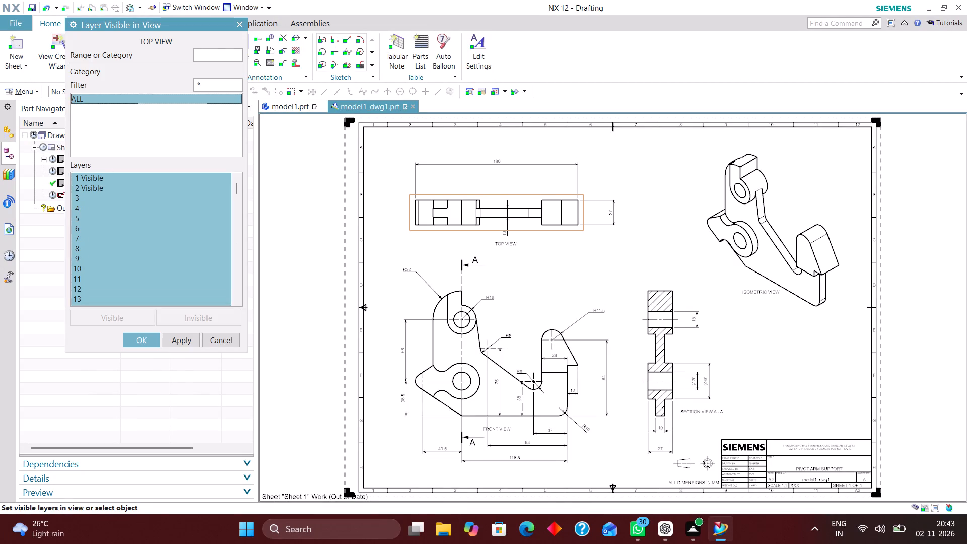
left_click(210, 315)
Make layers 2, 223, 224, 225, 226 and 256 visible in the TOP VIEW and leave Layer Visible in View.
left_click(208, 57)
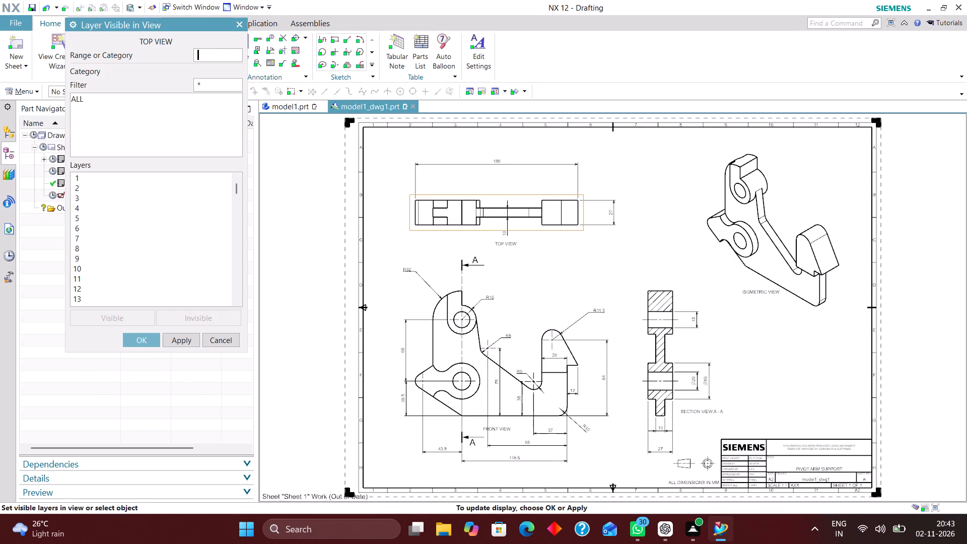
key("2")
key("Return")
type("223")
key("Return")
type("224")
key("Return")
type("225")
key("Return")
type("226")
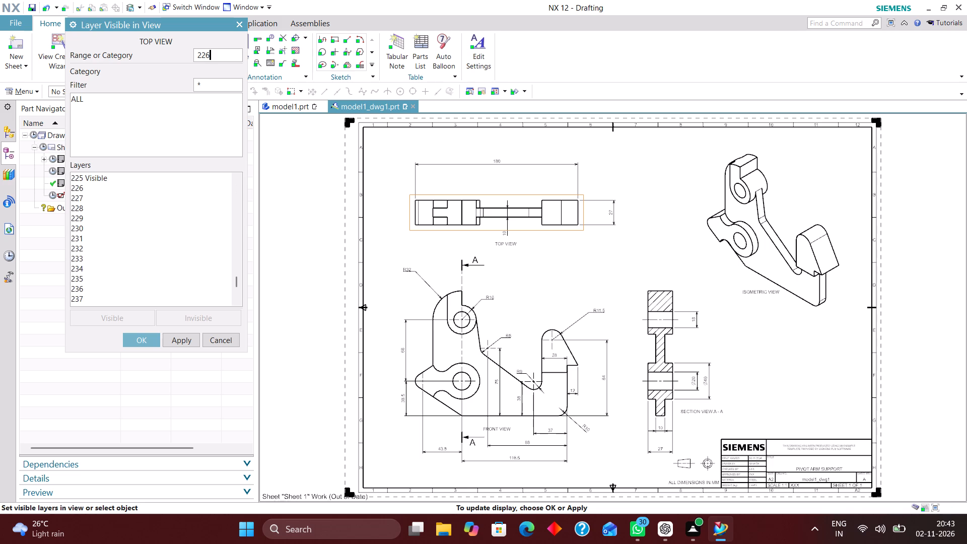
key("Return")
type("256")
key("Return")
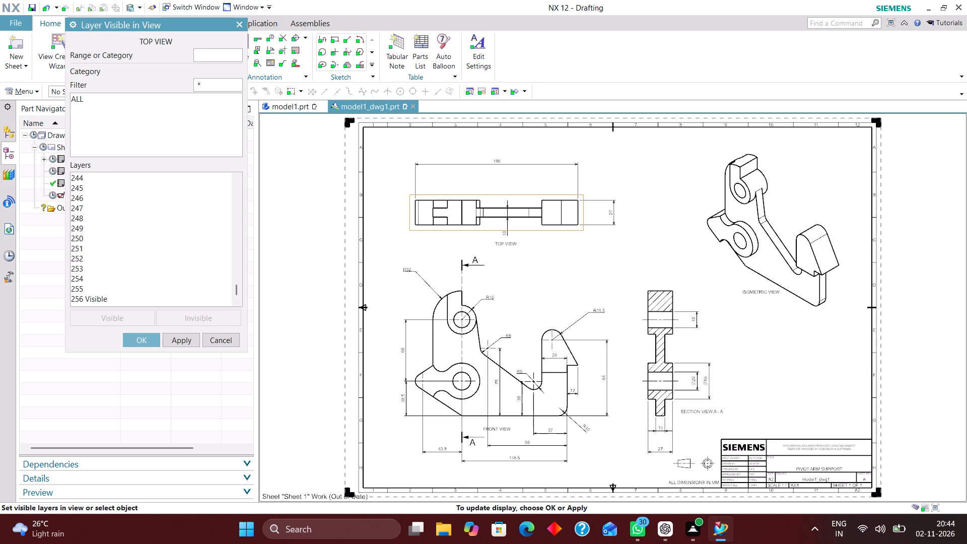
left_click(140, 337)
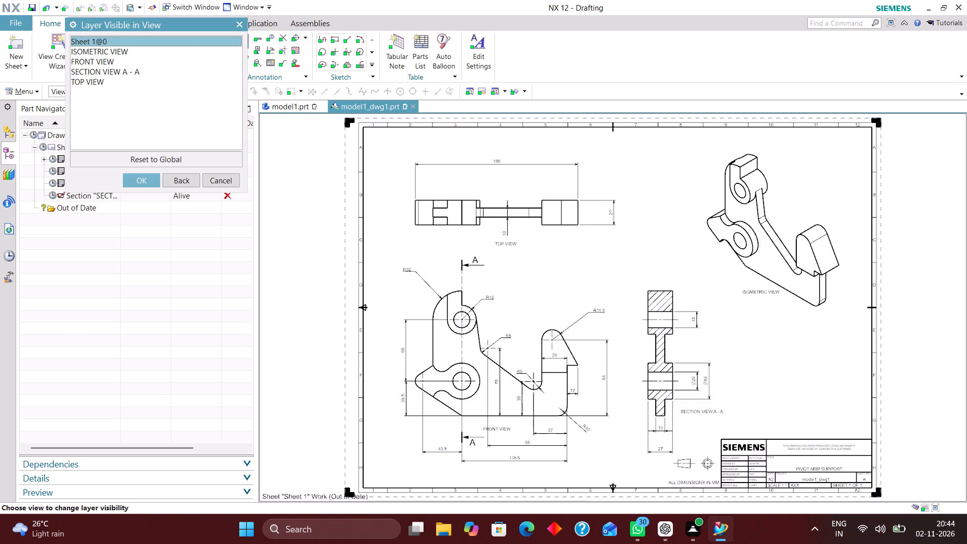
left_click(217, 178)
left_click(33, 134)
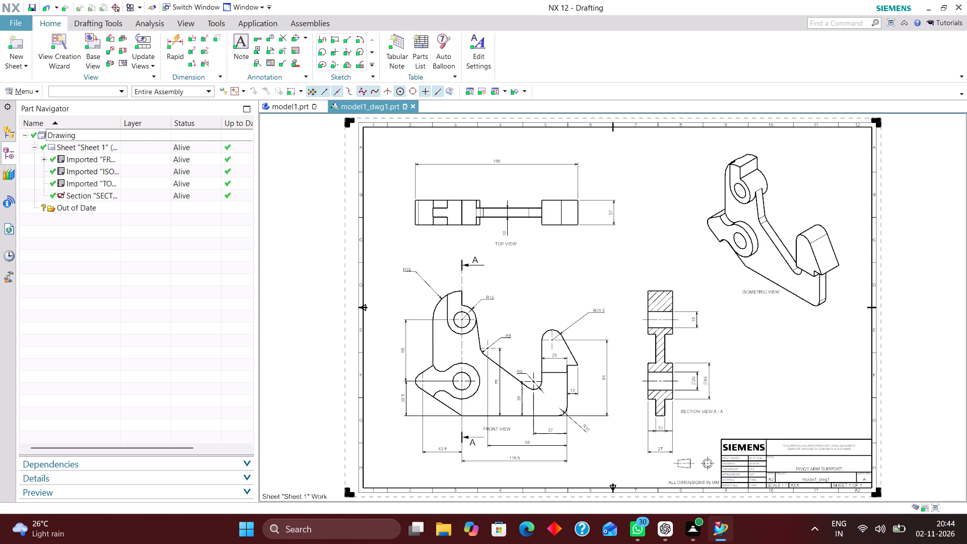
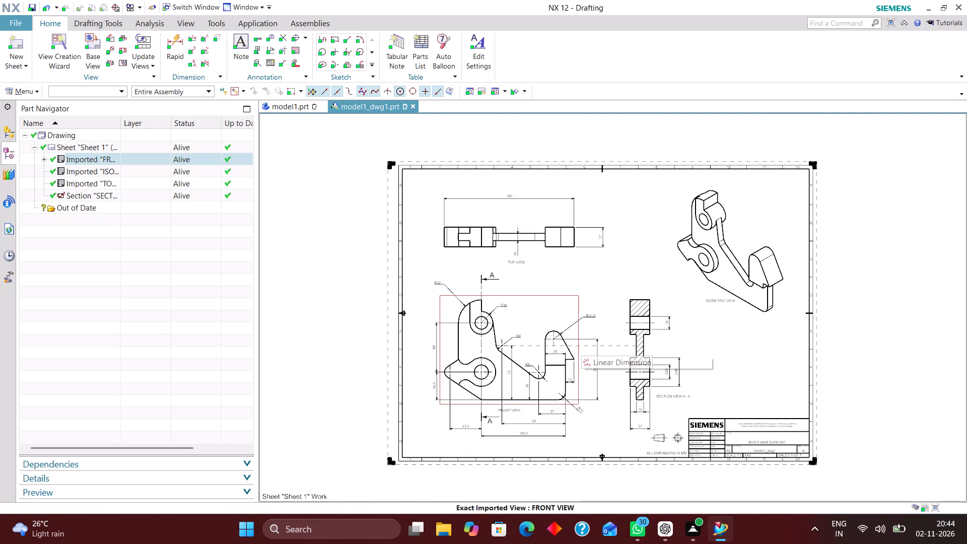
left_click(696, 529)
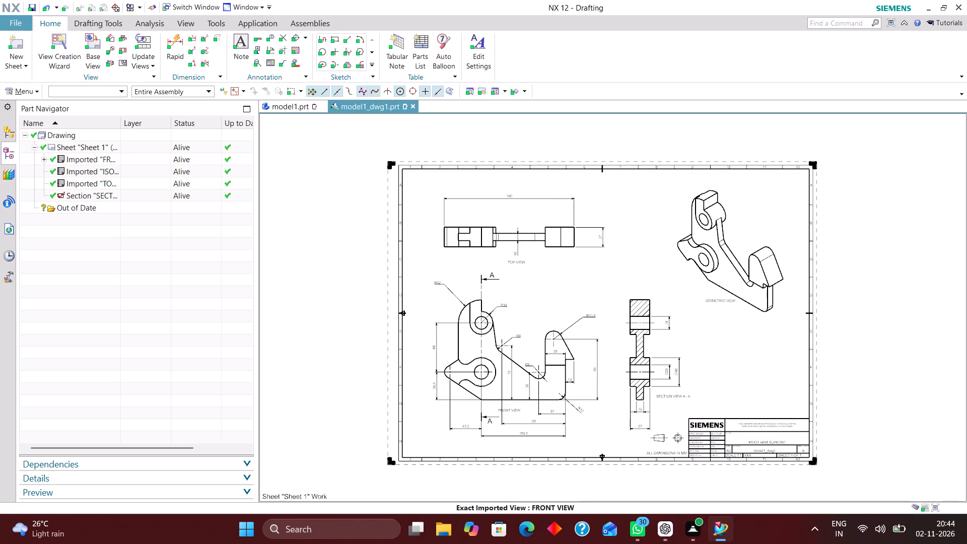
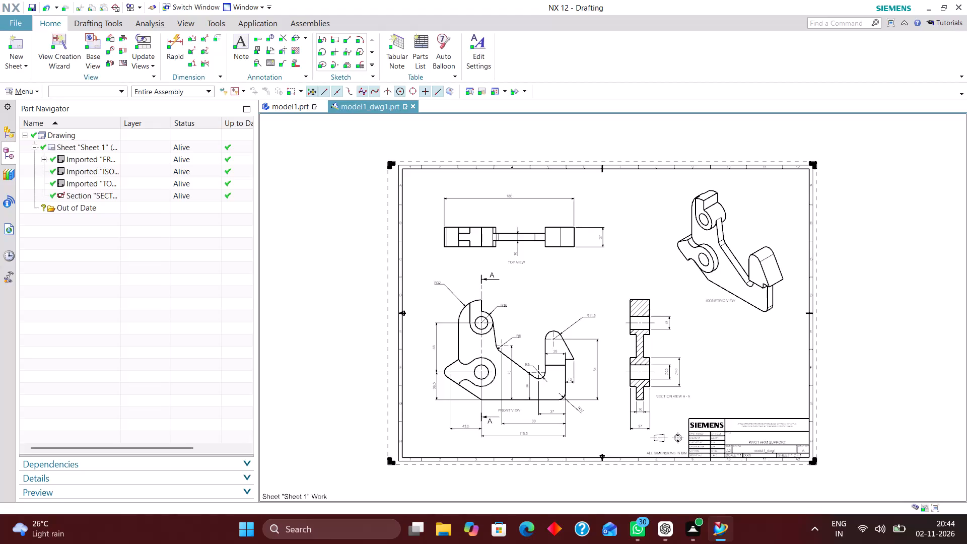
Move all the dimensions on the sheet to layer 223.
scroll(598, 312, "up", 3)
scroll(591, 259, "down", 2)
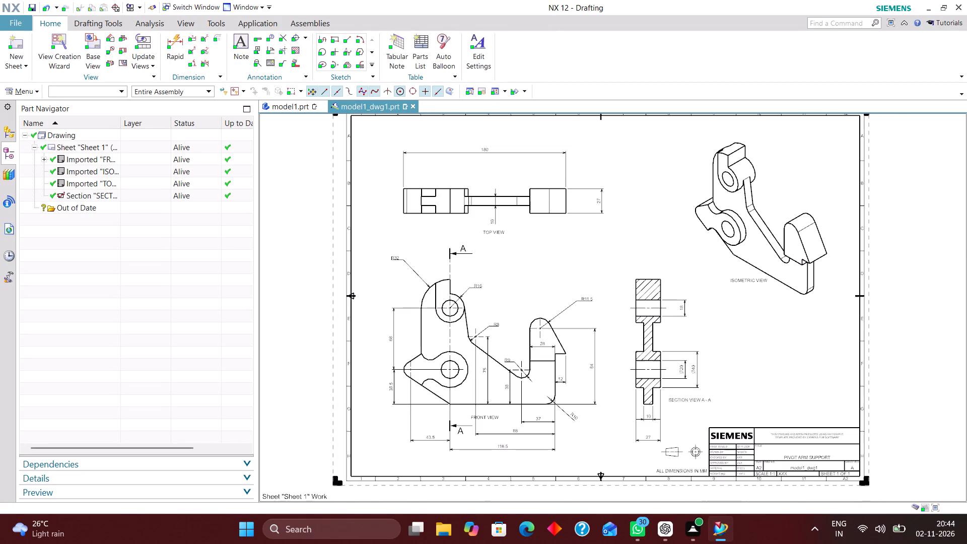
right_click_drag(638, 207, 557, 326)
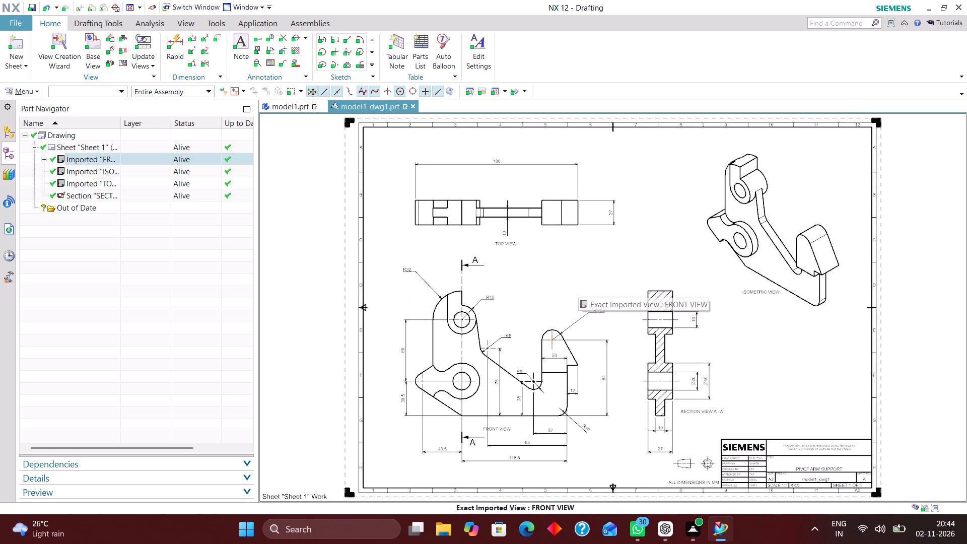
left_click(100, 91)
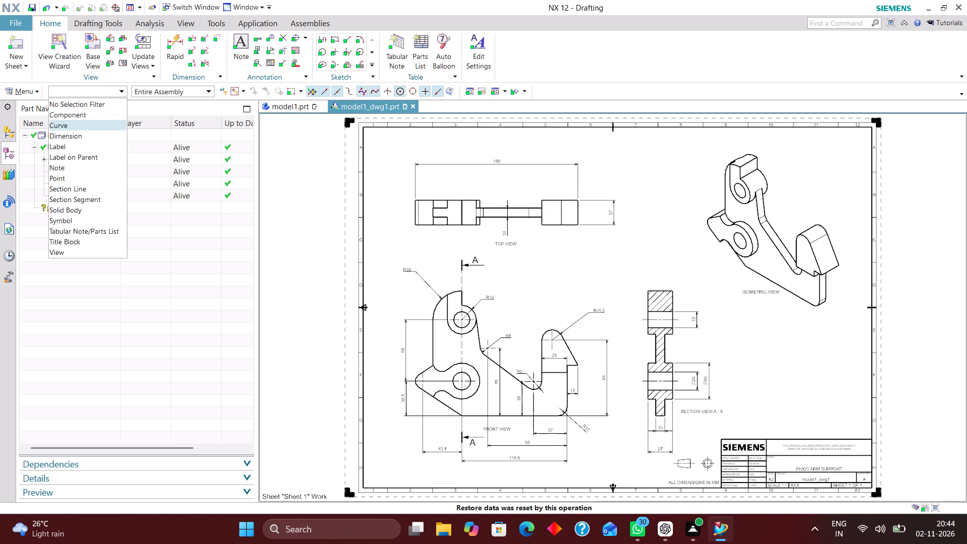
left_click(85, 134)
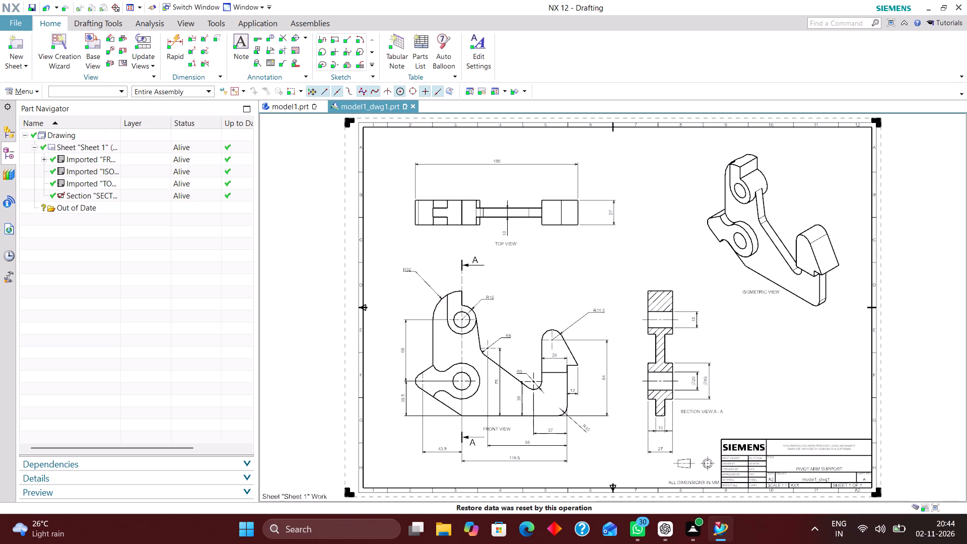
key("ctrl+a")
key("ctrl+j")
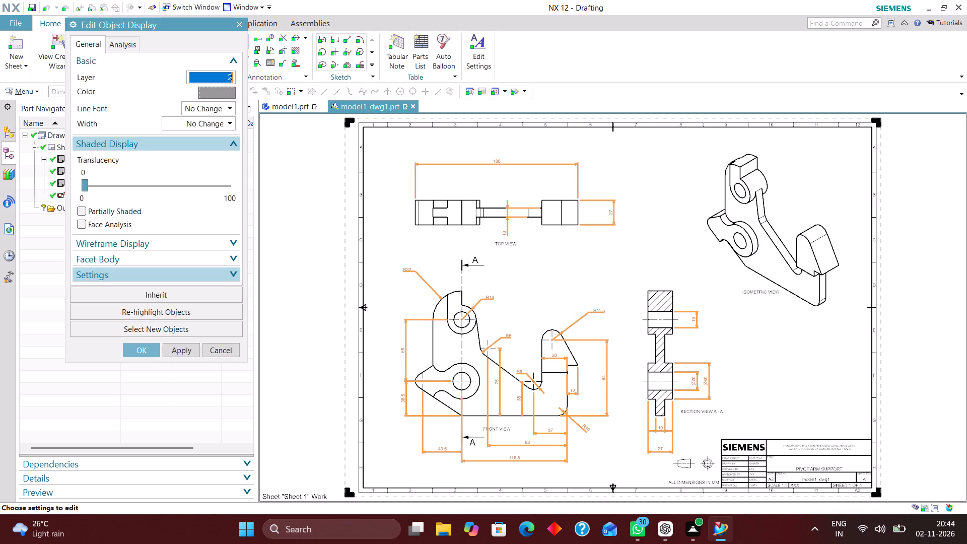
type("223")
key("Return")
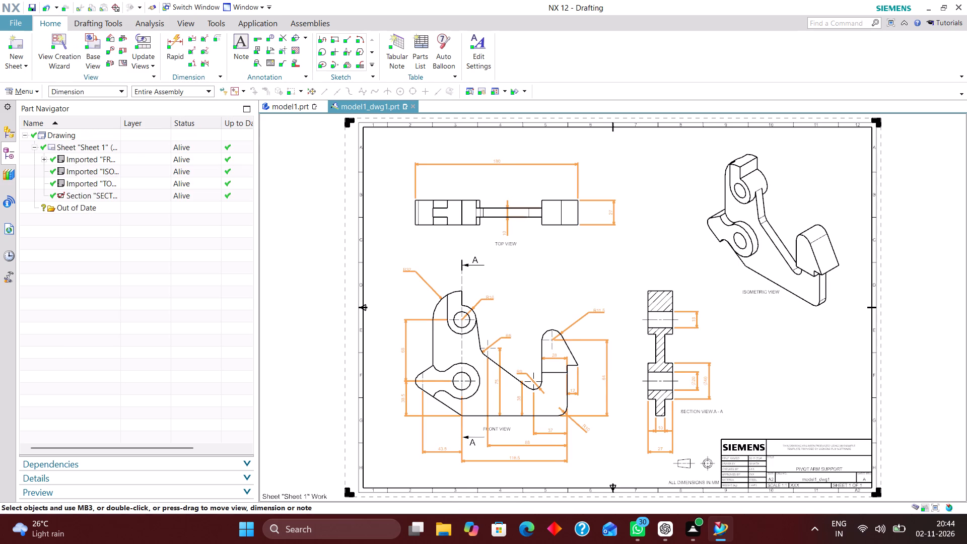
Move all the notes, including the view labels and section letters, to layer 224.
left_click(80, 91)
left_click(78, 168)
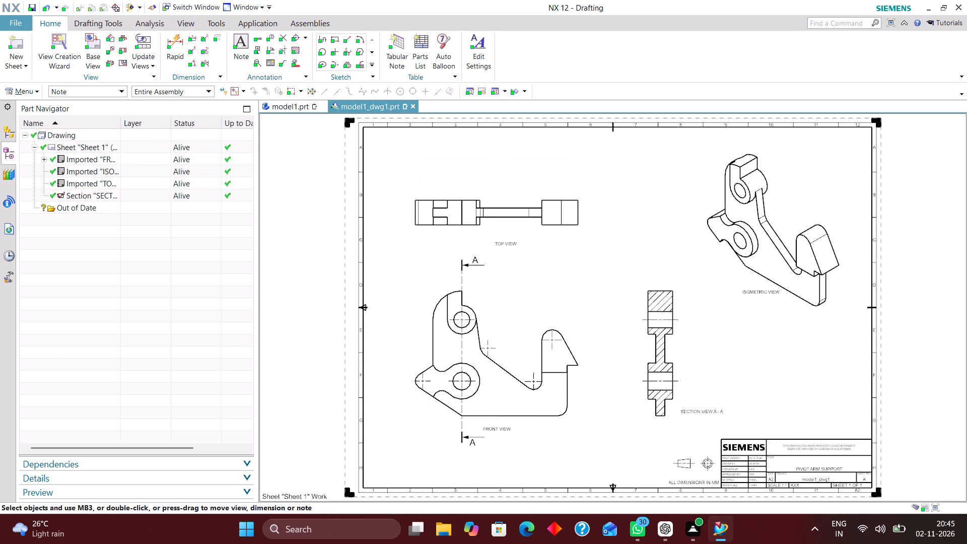
key("ctrl+a")
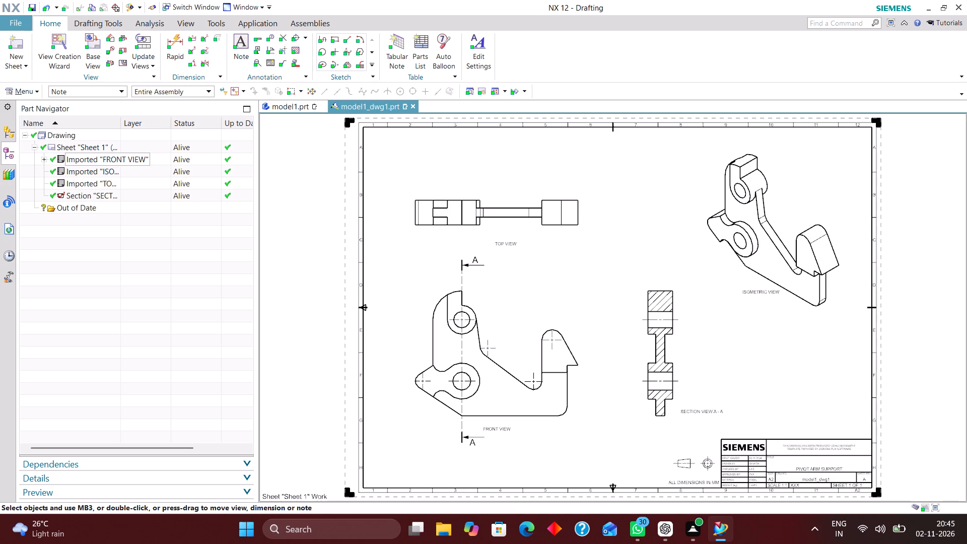
key("ctrl+j")
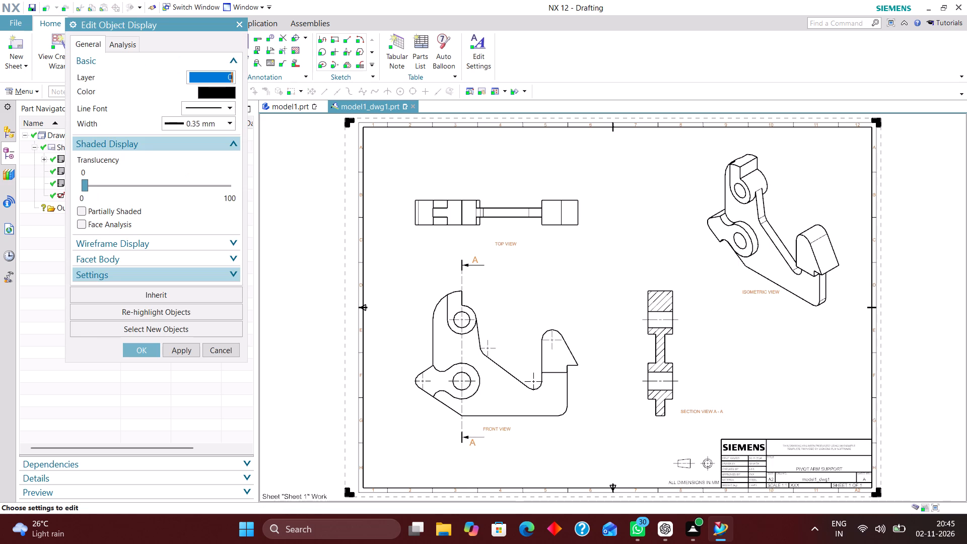
type("224")
key("Return")
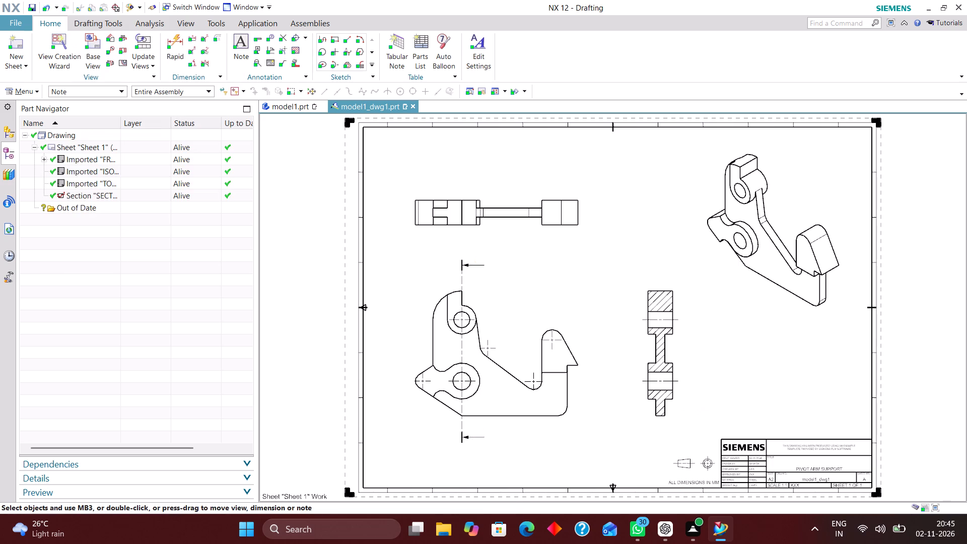
Move all the symbols, including centre marks, centrelines and section hatching, to layer 225.
left_click(86, 91)
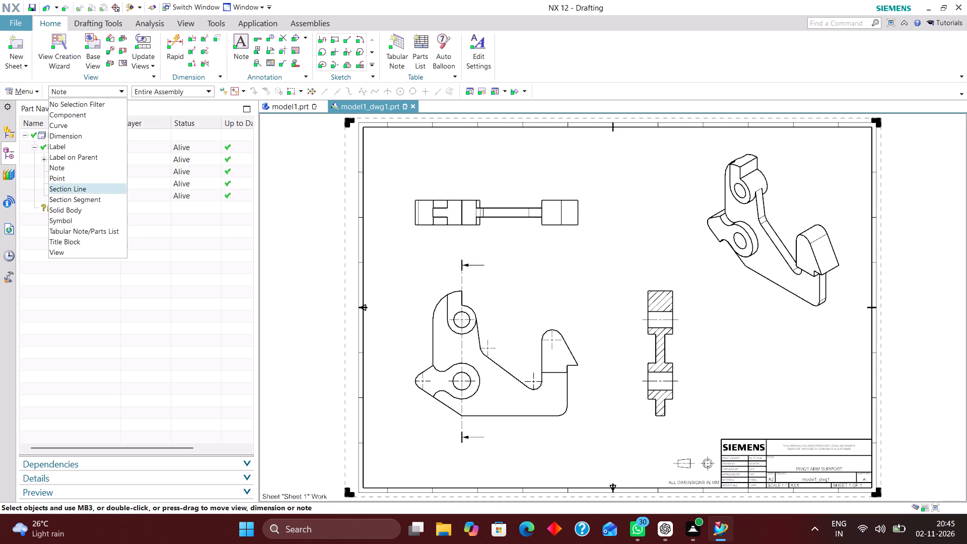
left_click(73, 220)
key("ctrl+a")
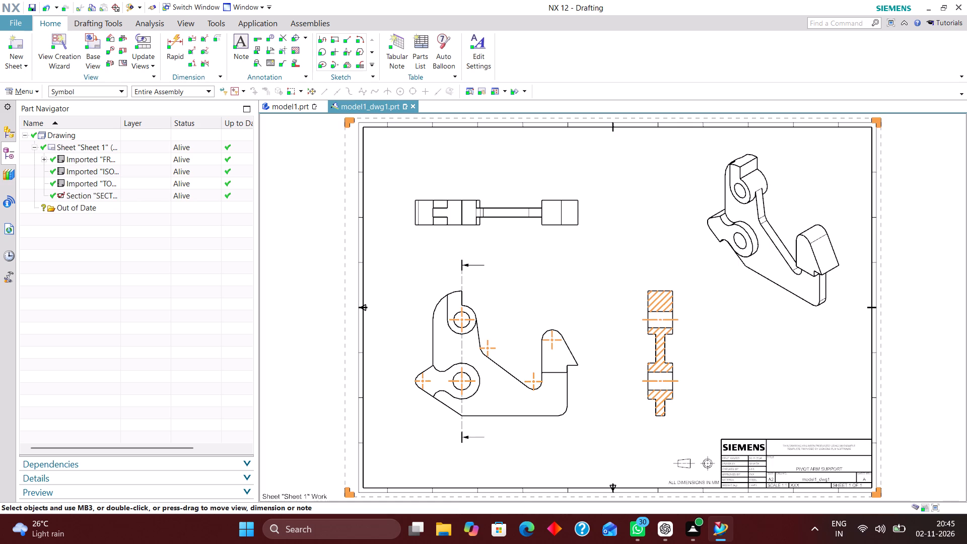
key("ctrl+j")
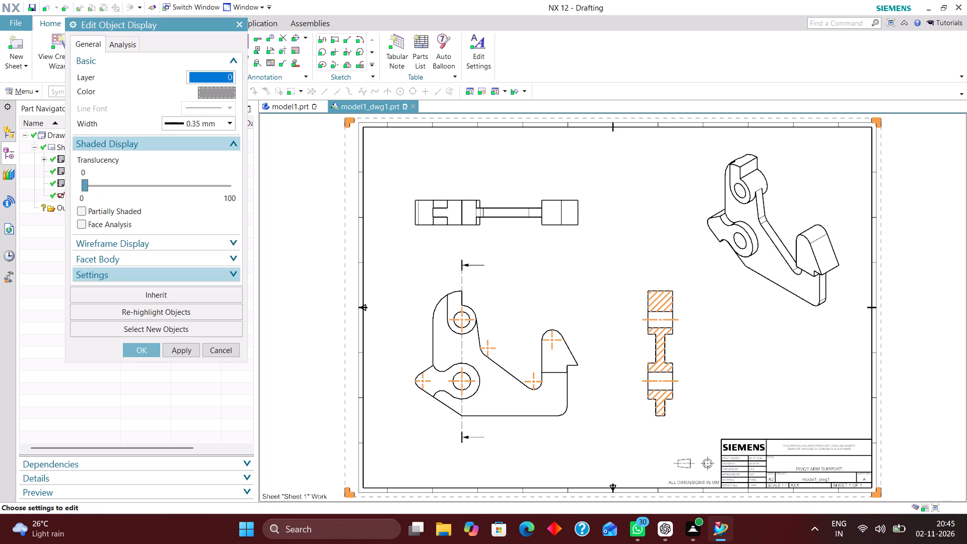
type("225")
key("Return")
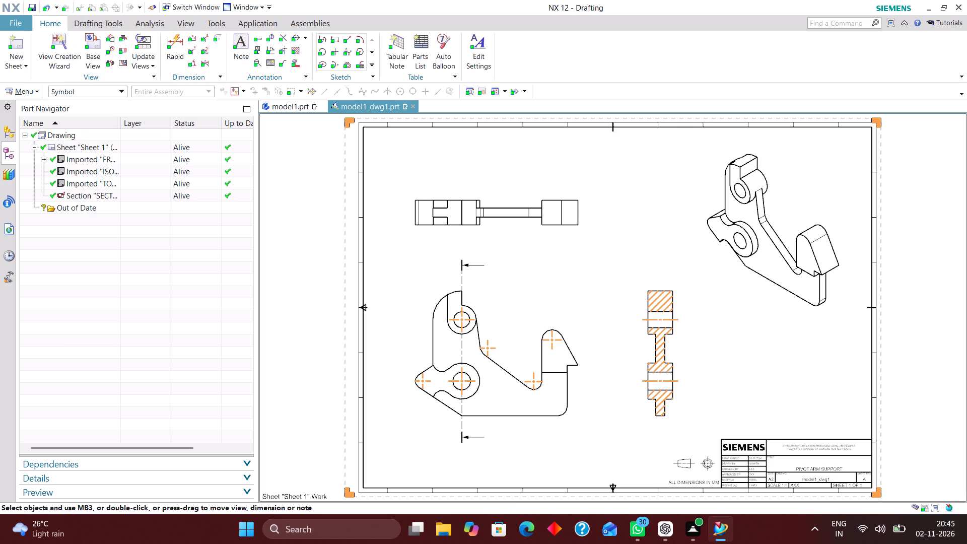
Move the A-A section line of the front view to layer 226.
left_click(98, 90)
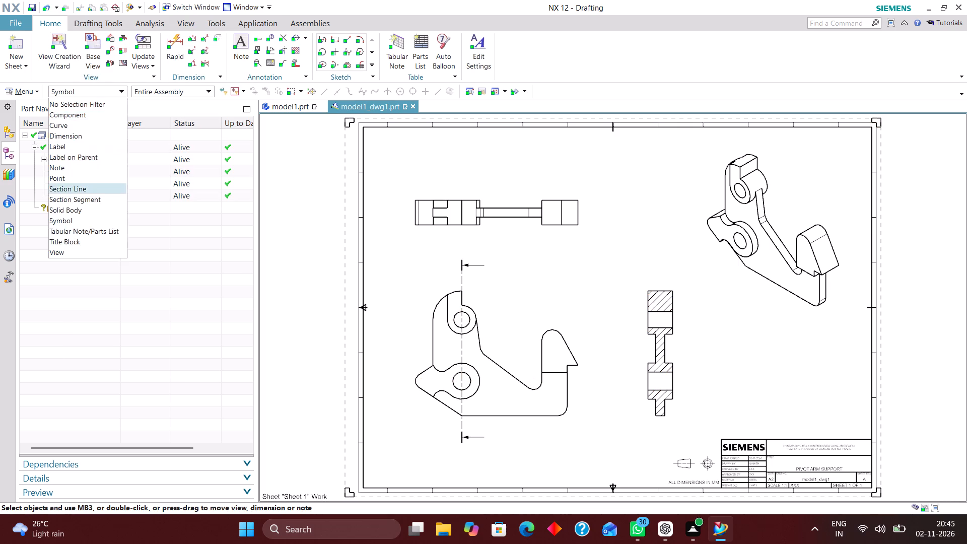
left_click(99, 188)
key("ctrl+a")
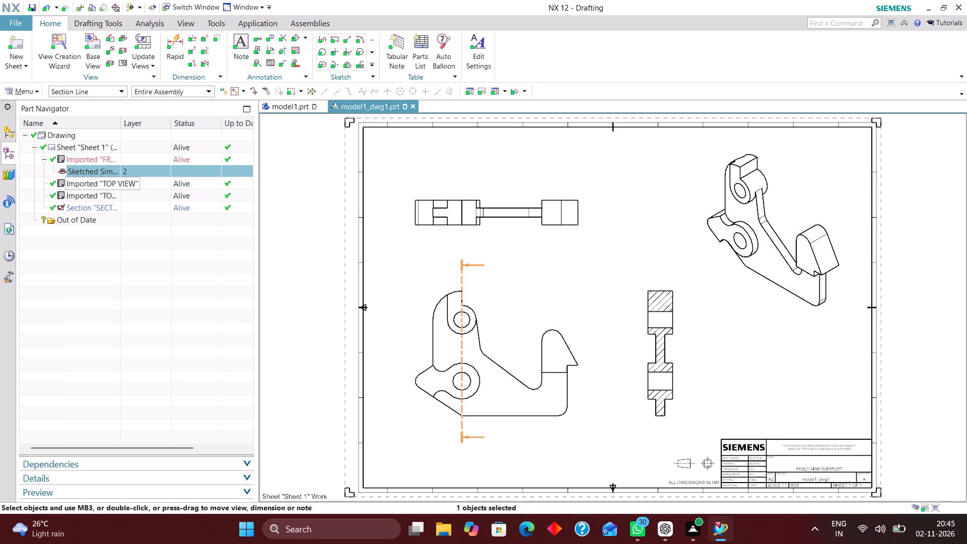
key("ctrl+j")
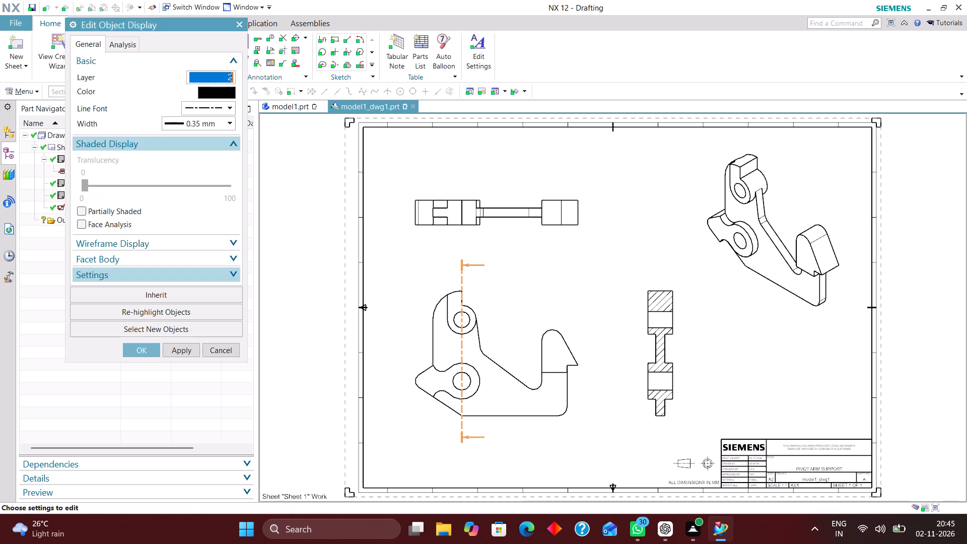
type("226")
key("Return")
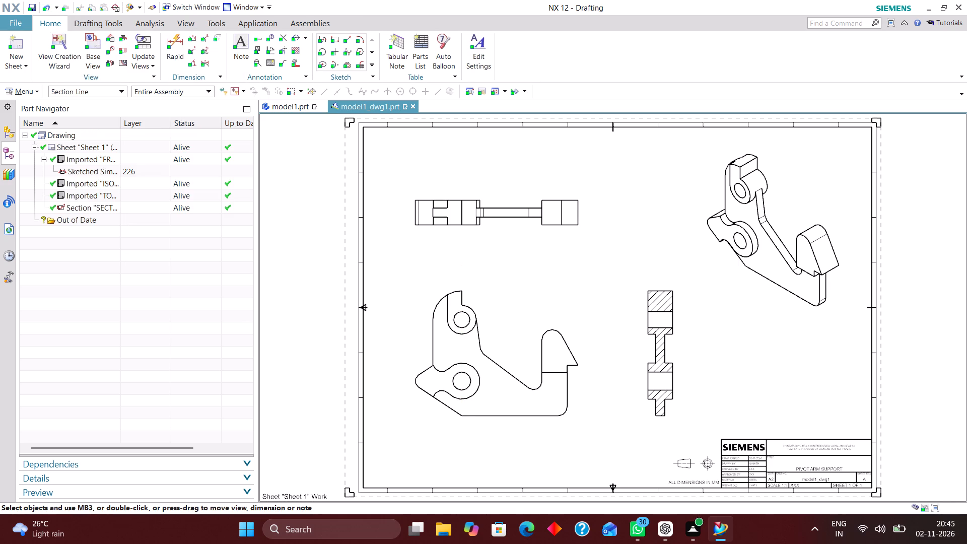
Turn on every layer in the ALL category in Layer Settings, including layers 223 to 226.
left_click(89, 90)
left_click(85, 243)
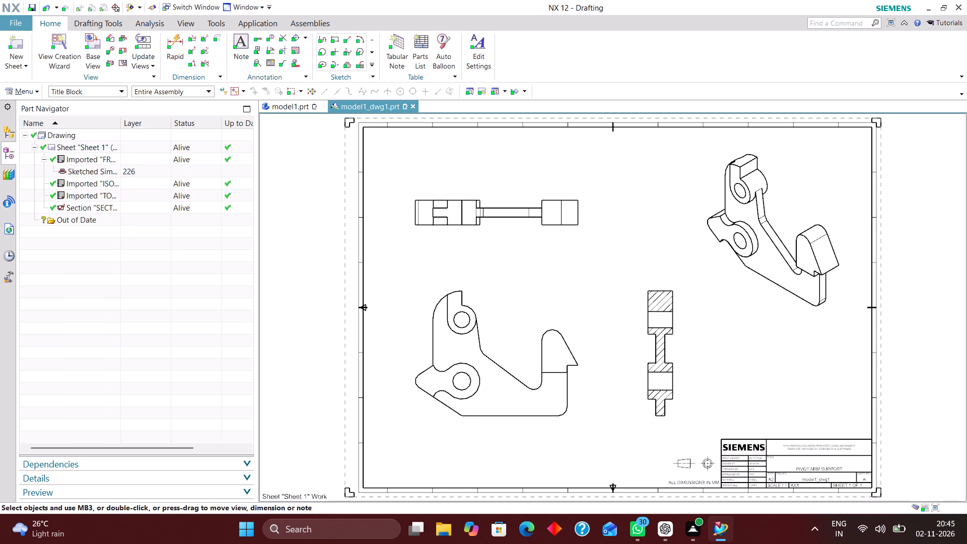
key("ctrl+l")
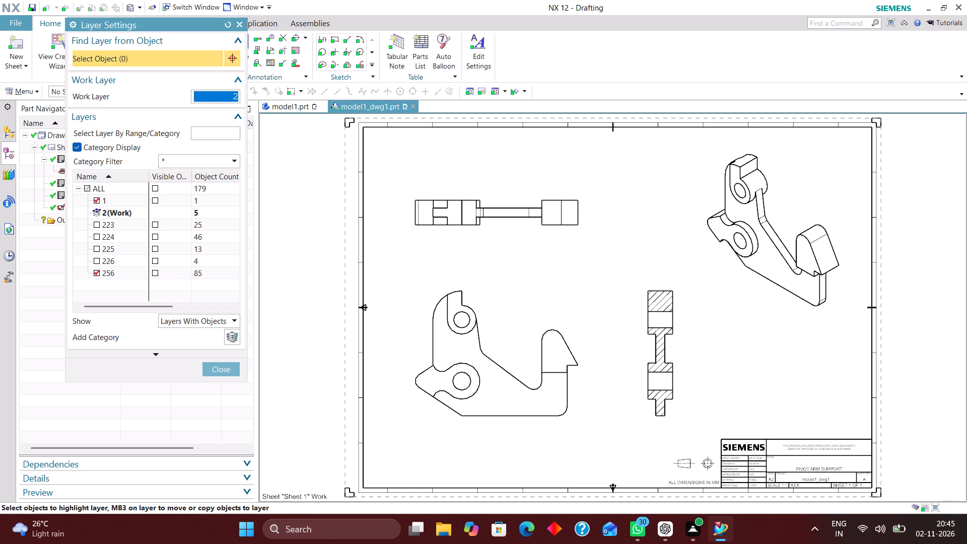
left_click(88, 186)
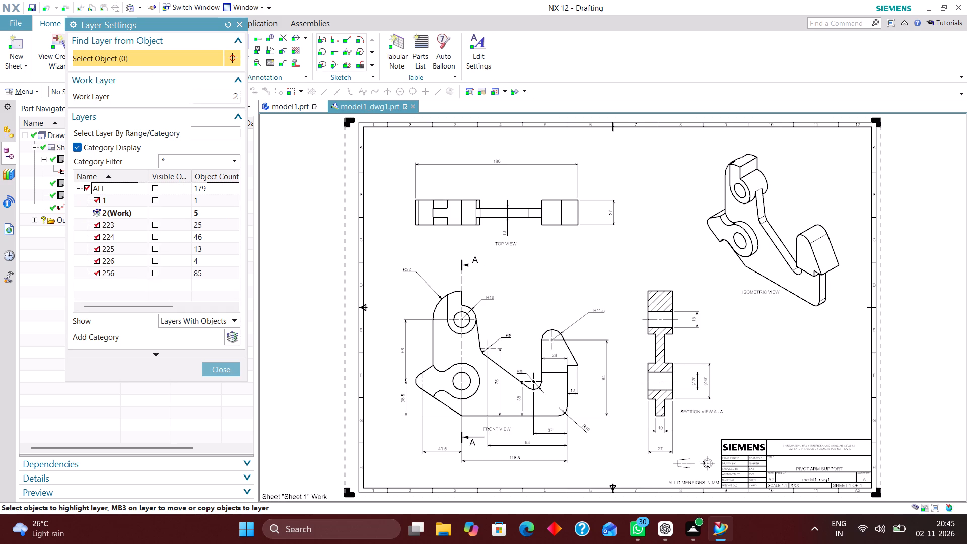
left_click(155, 186)
left_click(228, 367)
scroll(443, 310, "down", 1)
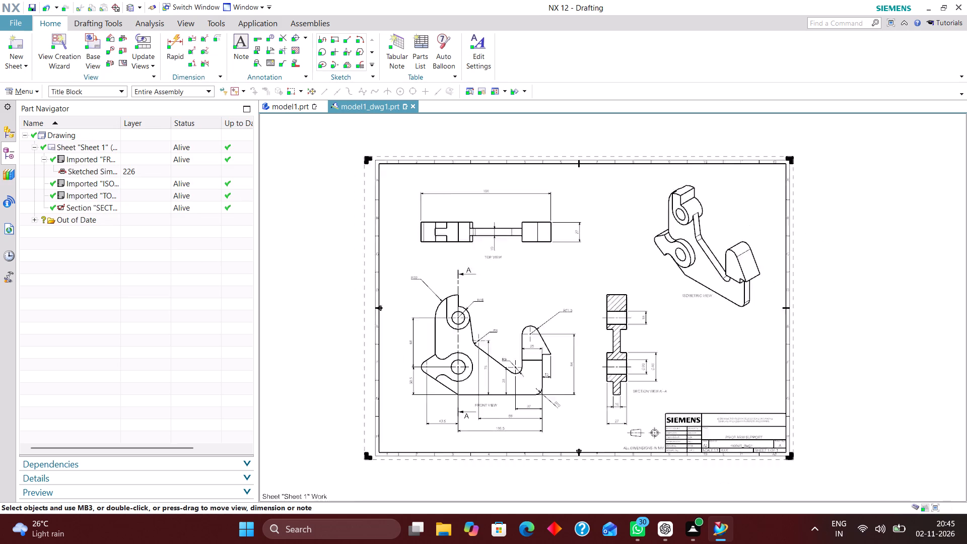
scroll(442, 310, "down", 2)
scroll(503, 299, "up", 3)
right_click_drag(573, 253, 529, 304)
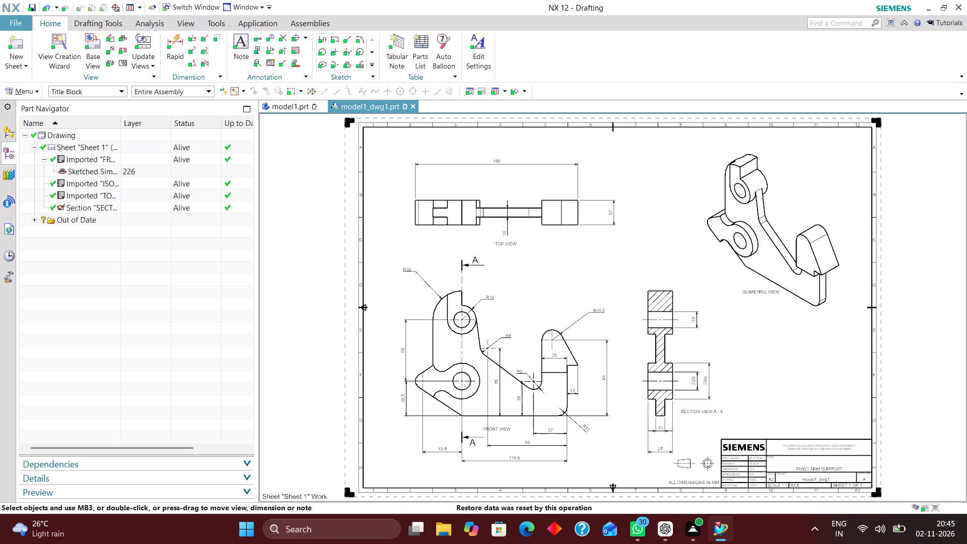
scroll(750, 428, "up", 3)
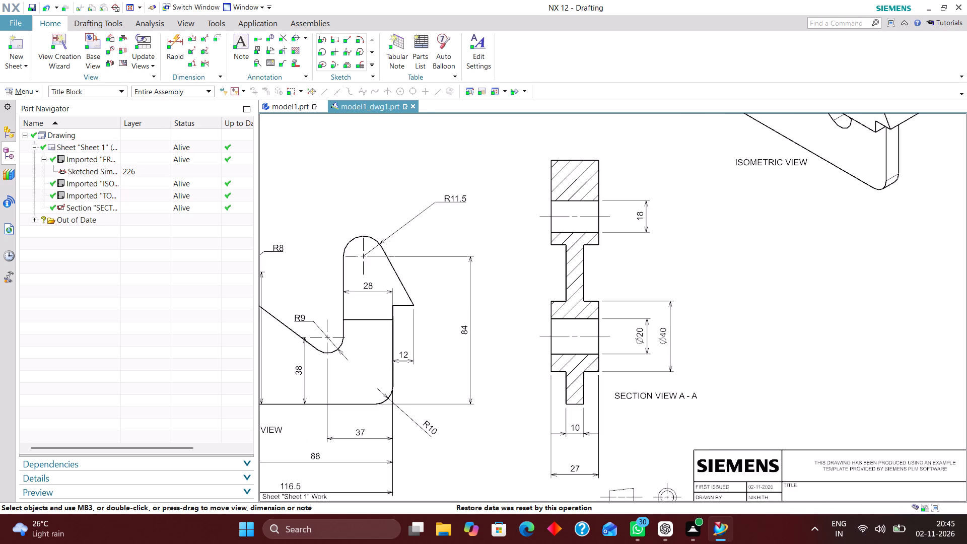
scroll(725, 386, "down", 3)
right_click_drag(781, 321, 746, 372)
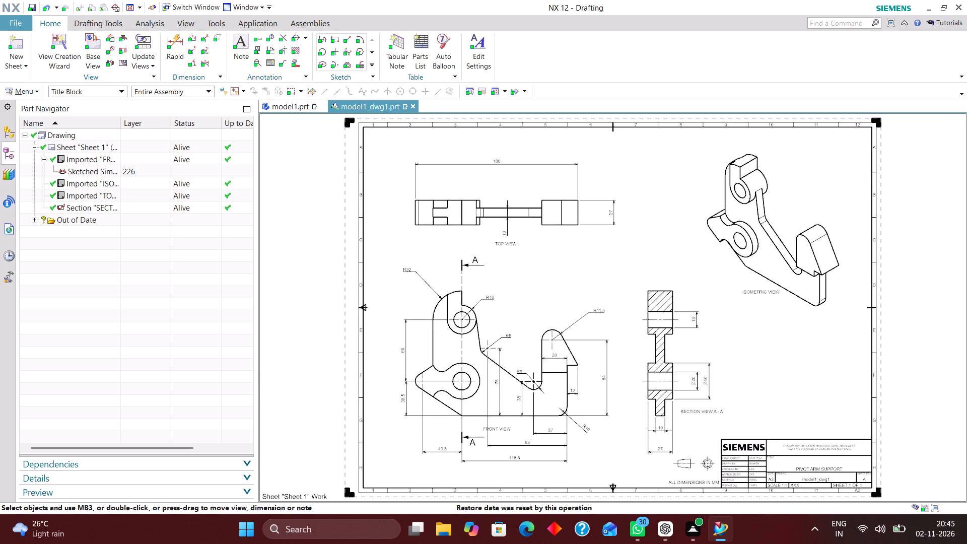